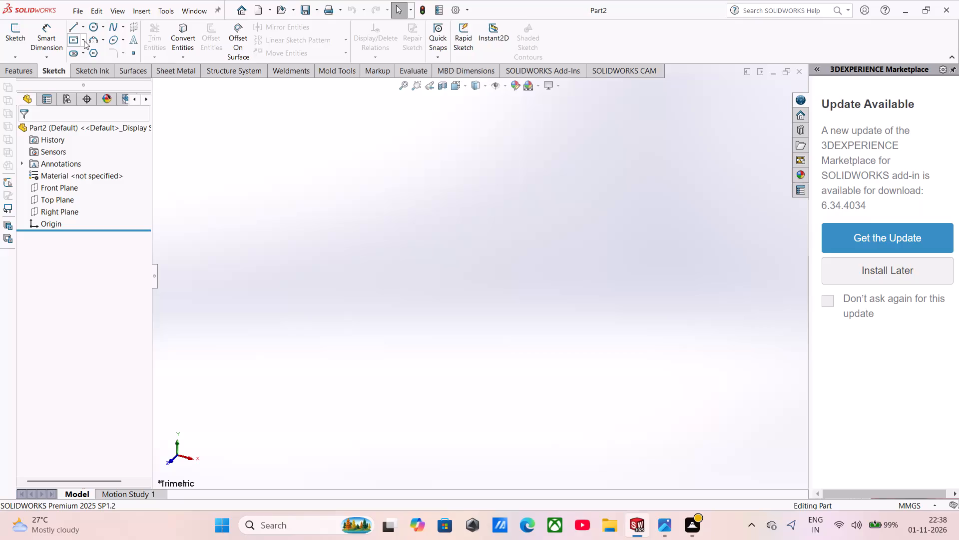
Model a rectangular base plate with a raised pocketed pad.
Sketch a center rectangle about 142 by 92 mm on the Front Plane, centred on the origin.
click(84, 40)
click(90, 66)
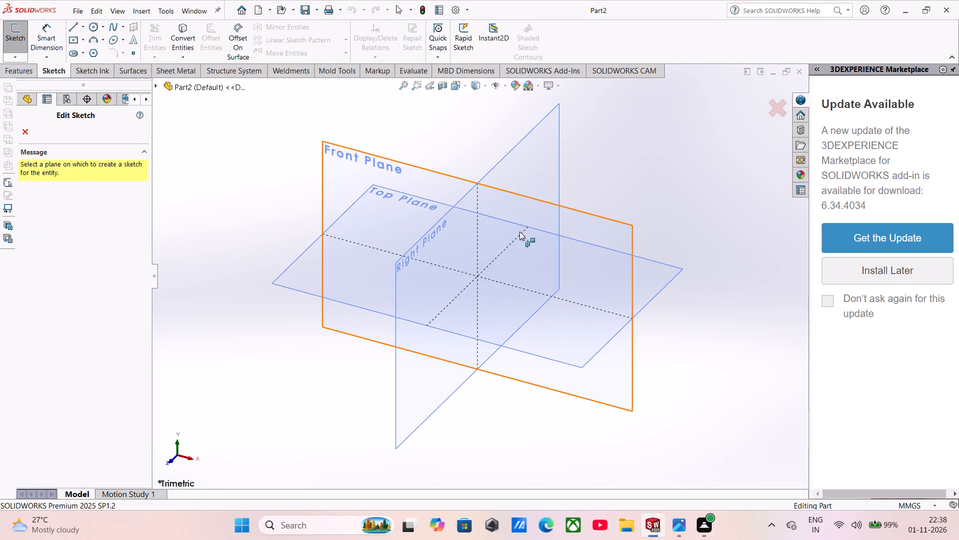
click(563, 210)
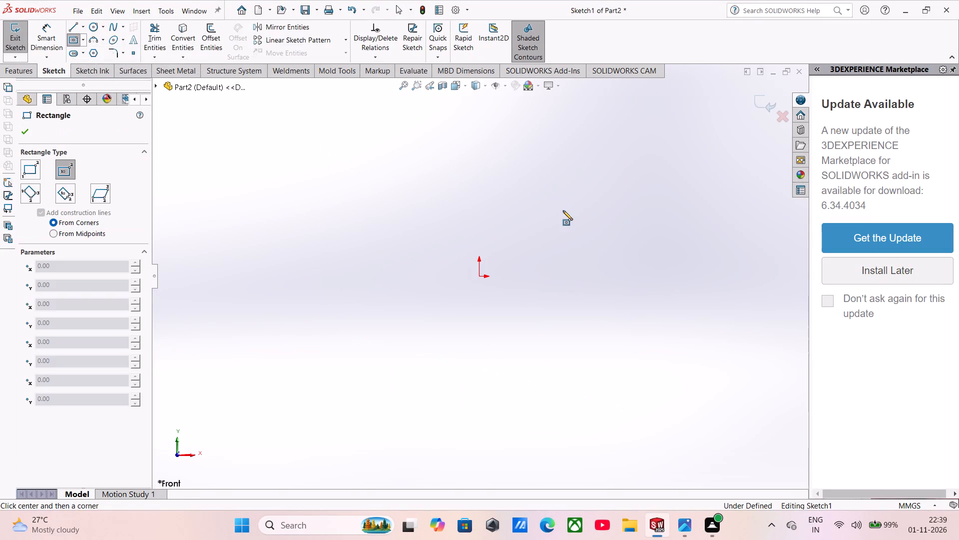
click(481, 277)
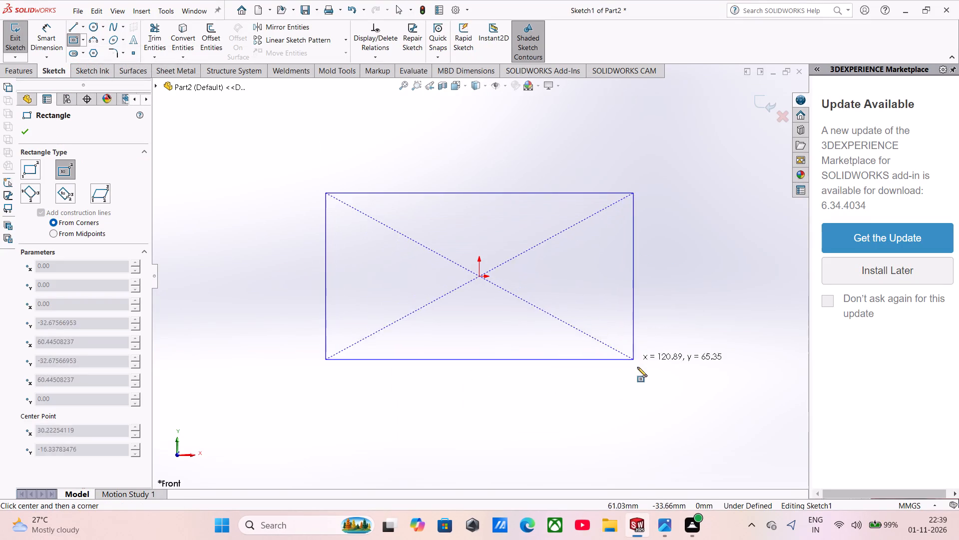
click(660, 394)
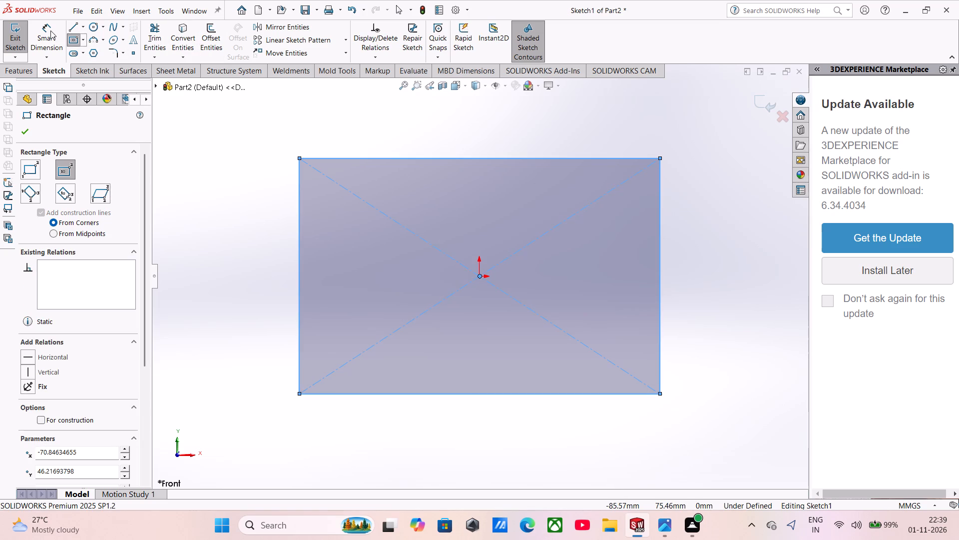
Dimension the rectangle with a width of 100 mm and a height of 60 mm.
click(50, 30)
click(438, 158)
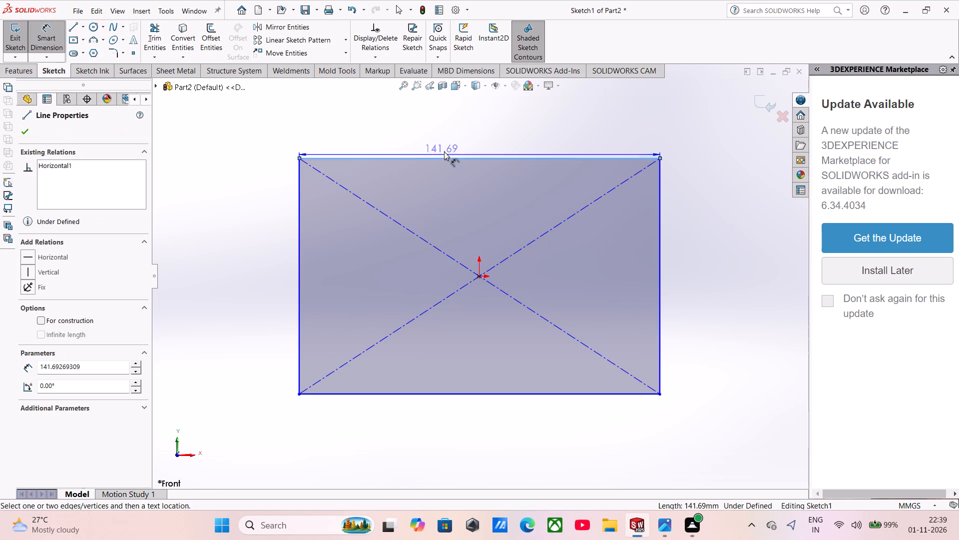
click(499, 129)
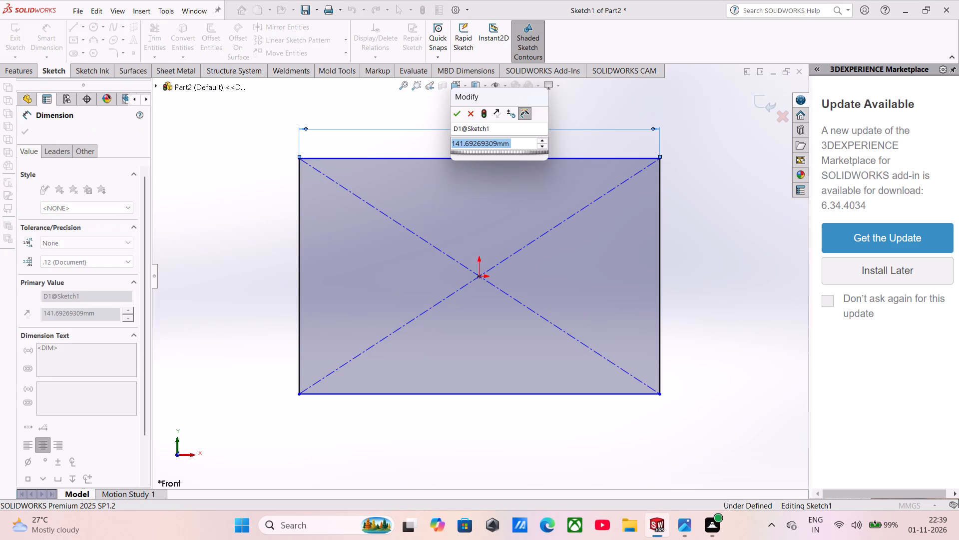
text(100)
key(Return)
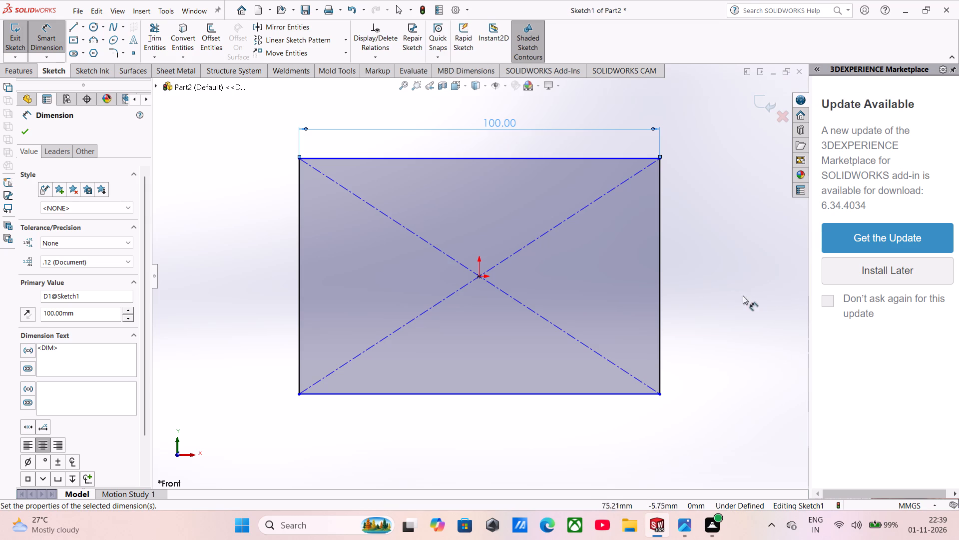
click(663, 314)
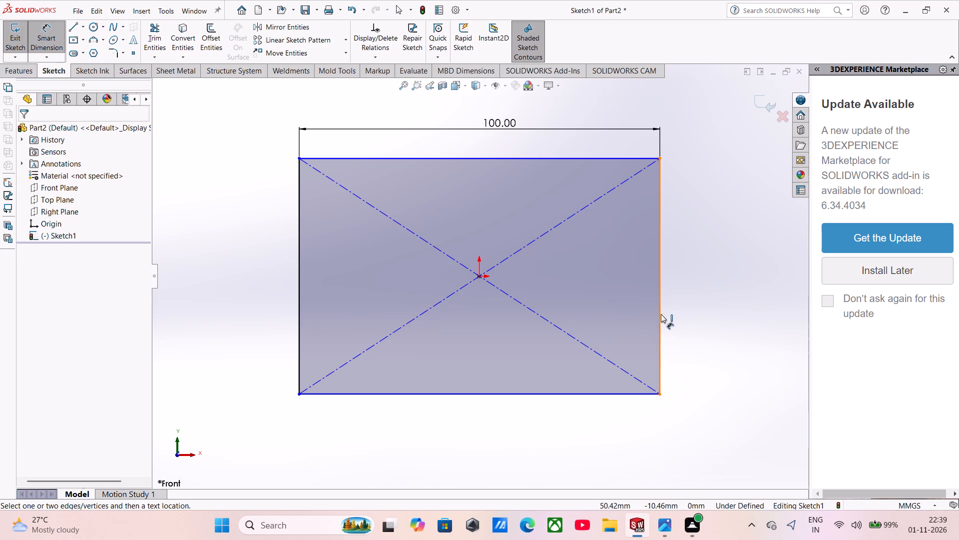
click(660, 314)
click(721, 289)
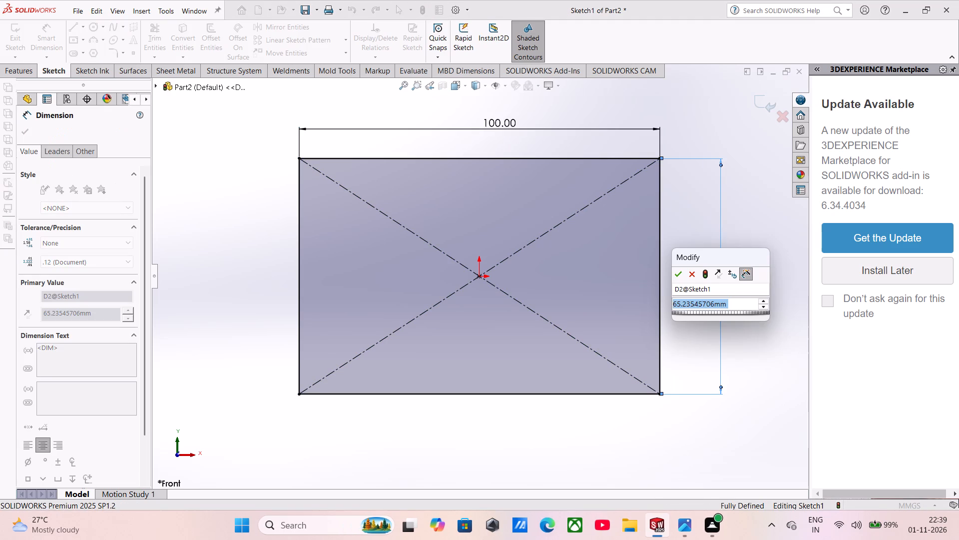
text(60)
key(Return)
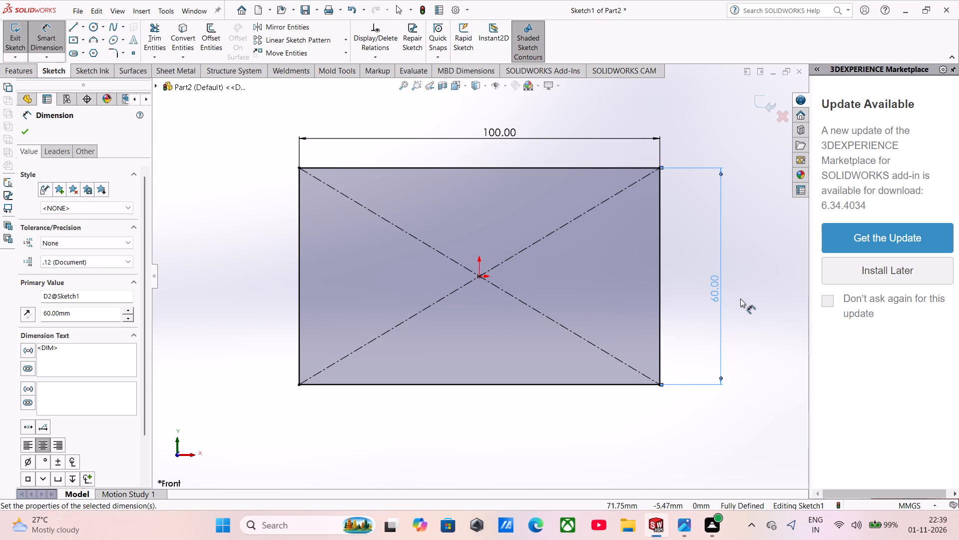
Set the rectangle's height dimension to 70 mm.
double_click(716, 287)
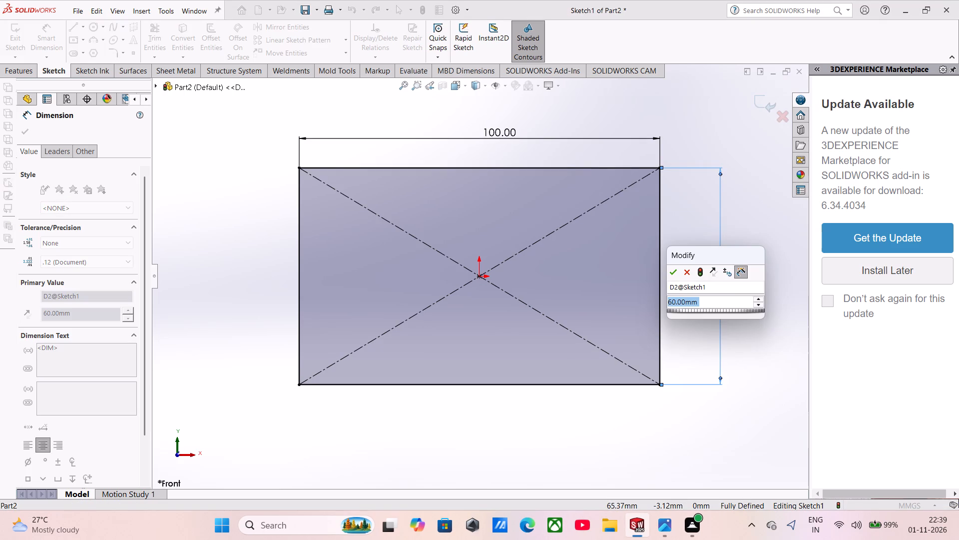
text(70)
key(Return)
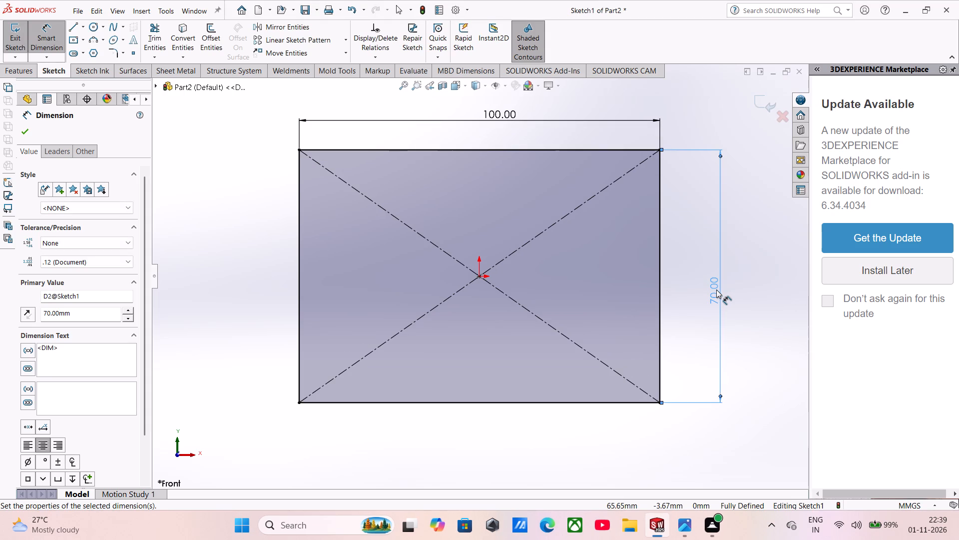
Extrude the rectangle as a boss with the Mid Plane end condition and a depth of 12 mm.
click(25, 77)
click(30, 39)
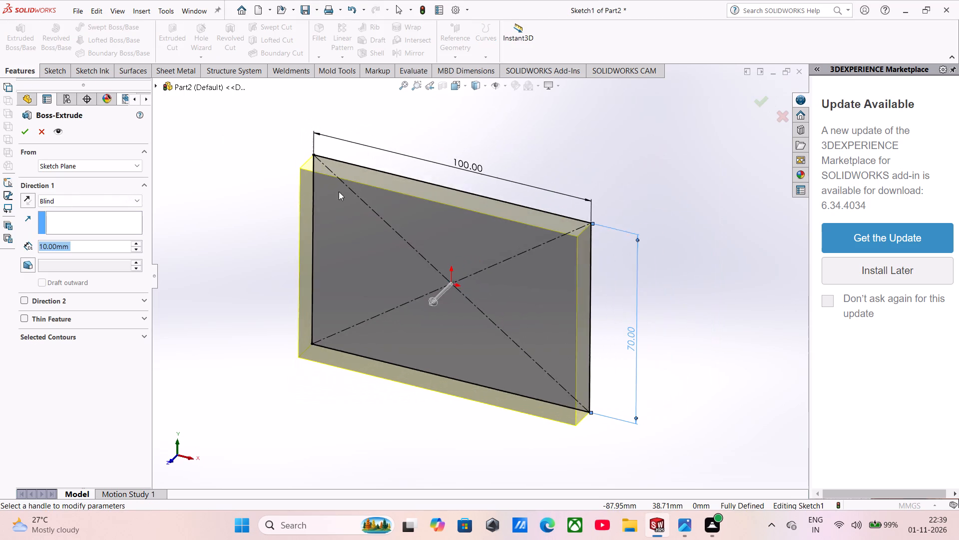
click(68, 200)
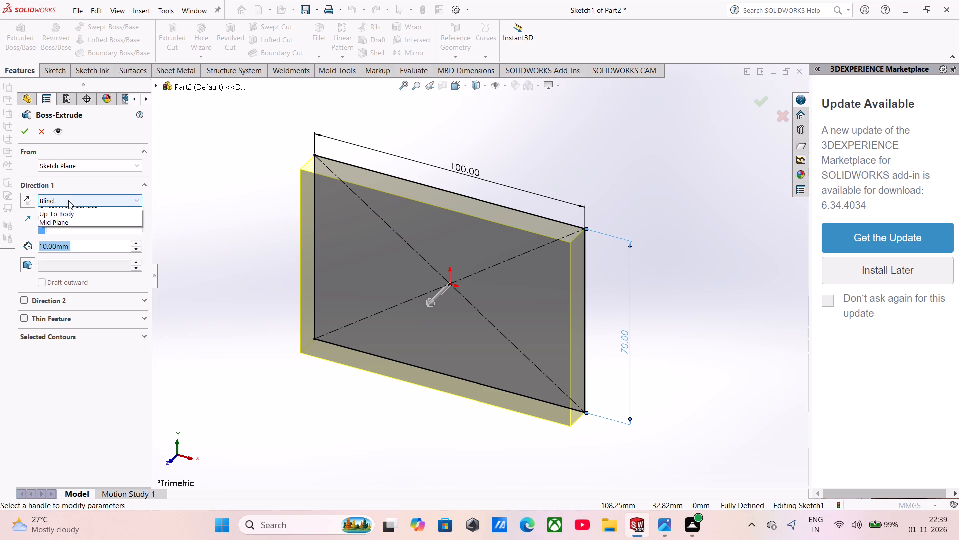
click(70, 261)
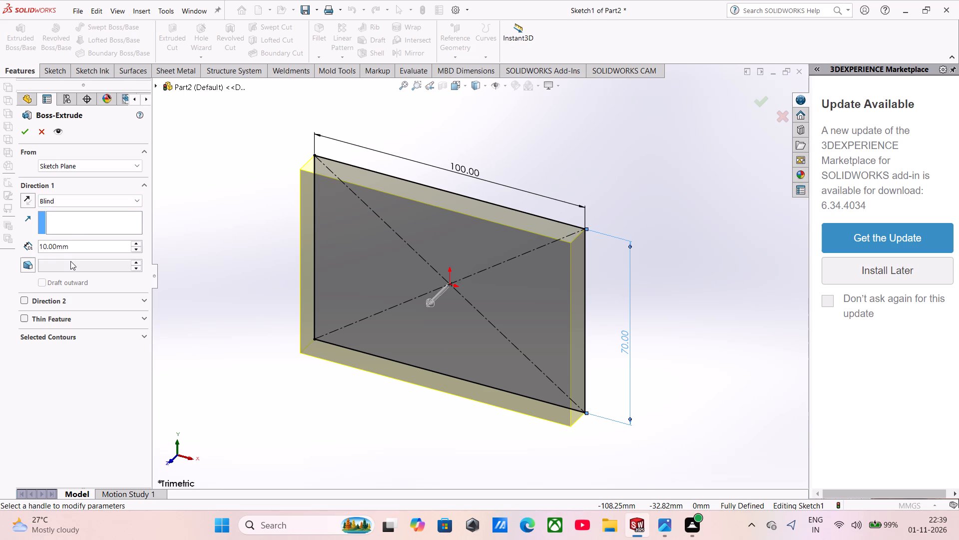
click(71, 197)
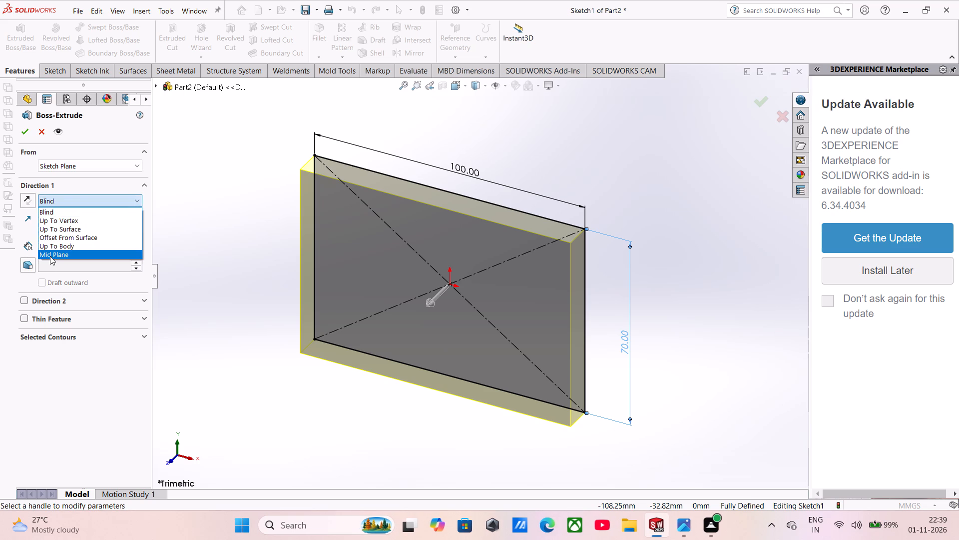
click(49, 259)
click(71, 197)
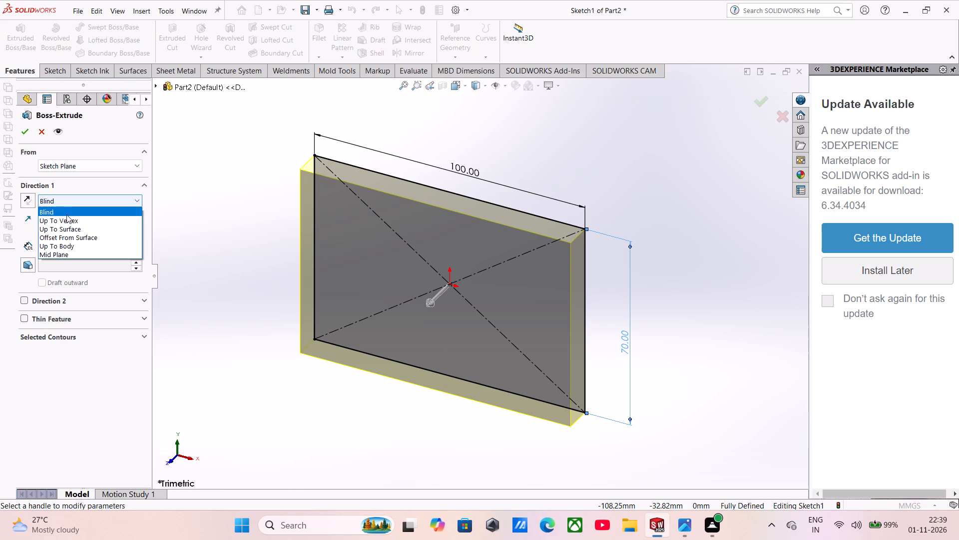
click(62, 254)
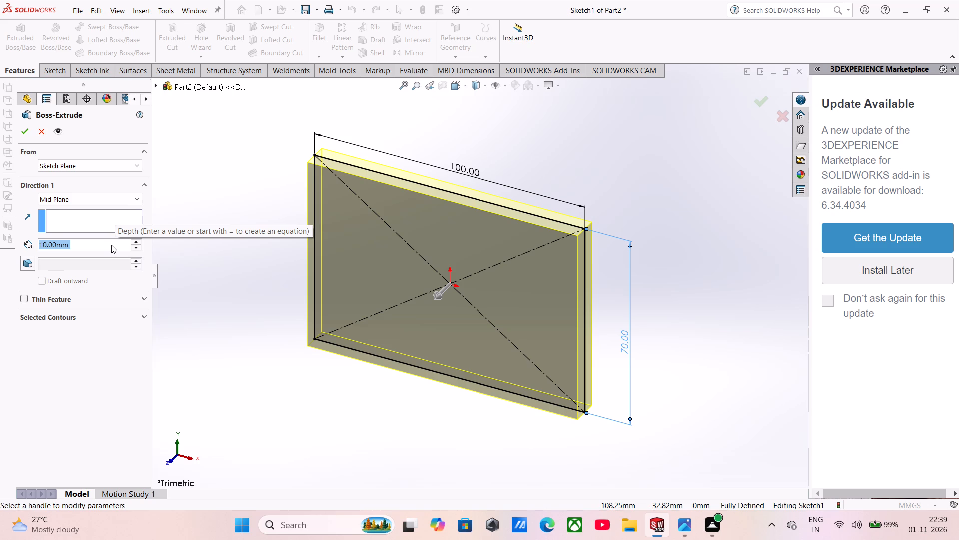
text(12)
key(Return)
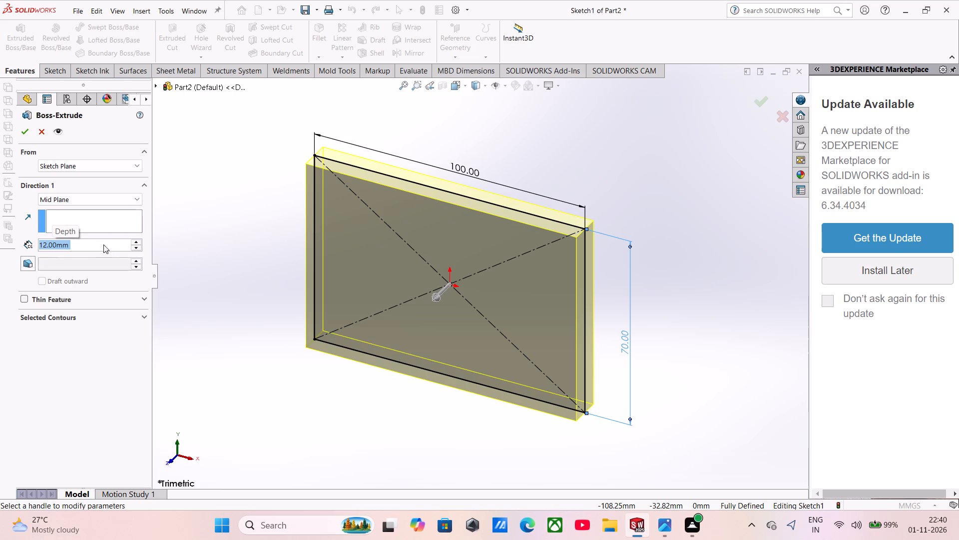
click(26, 136)
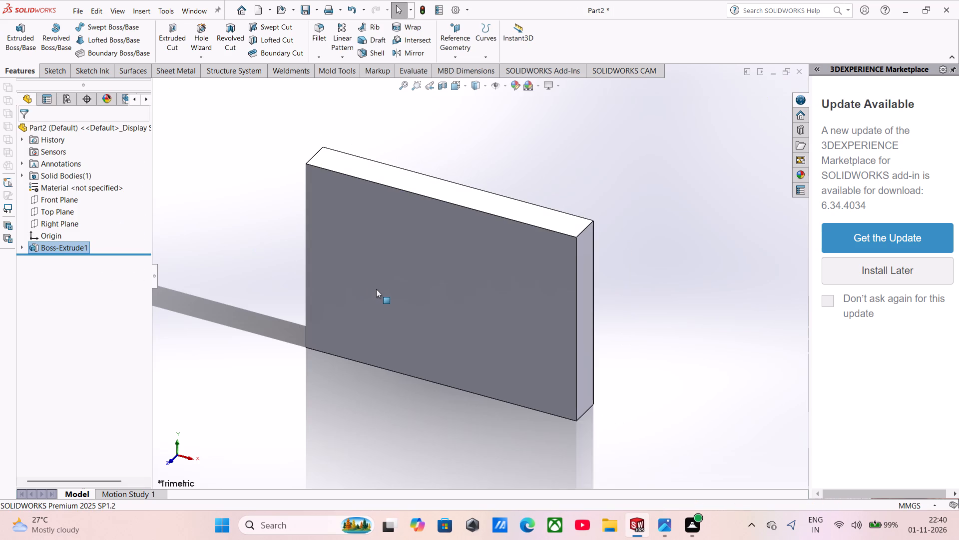
Start a sketch on the plate's large rear face and draw an origin-centred center rectangle about 71 by 40 mm.
middle_drag(412, 296, 417, 475)
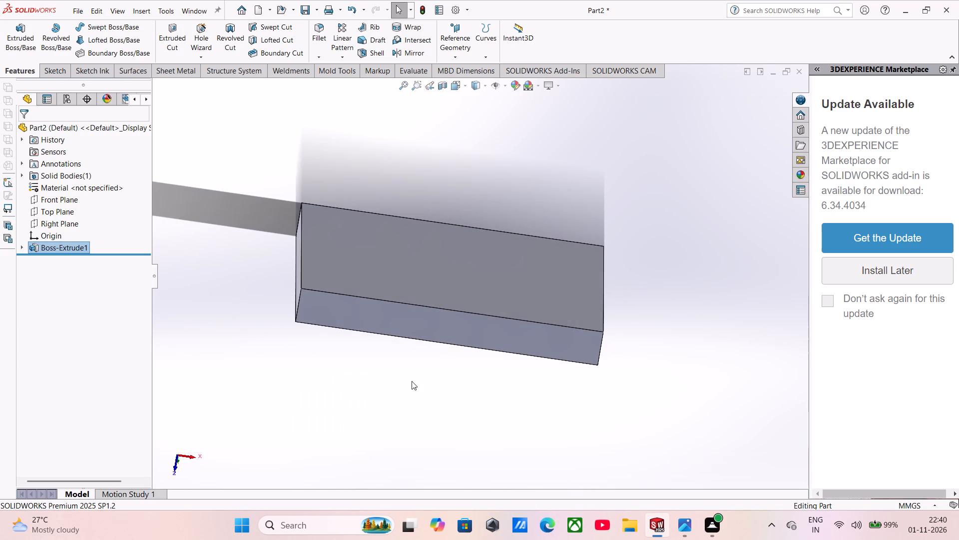
click(435, 273)
click(487, 248)
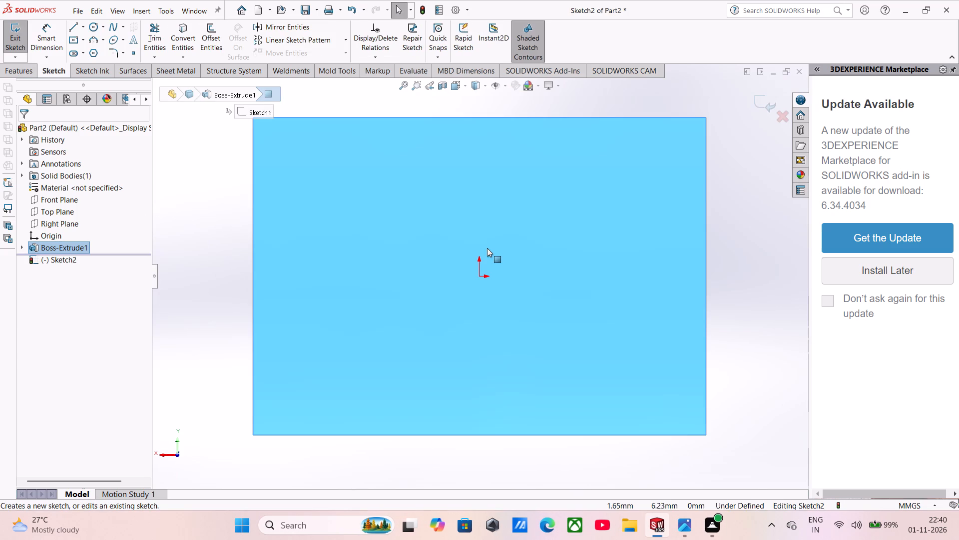
click(213, 225)
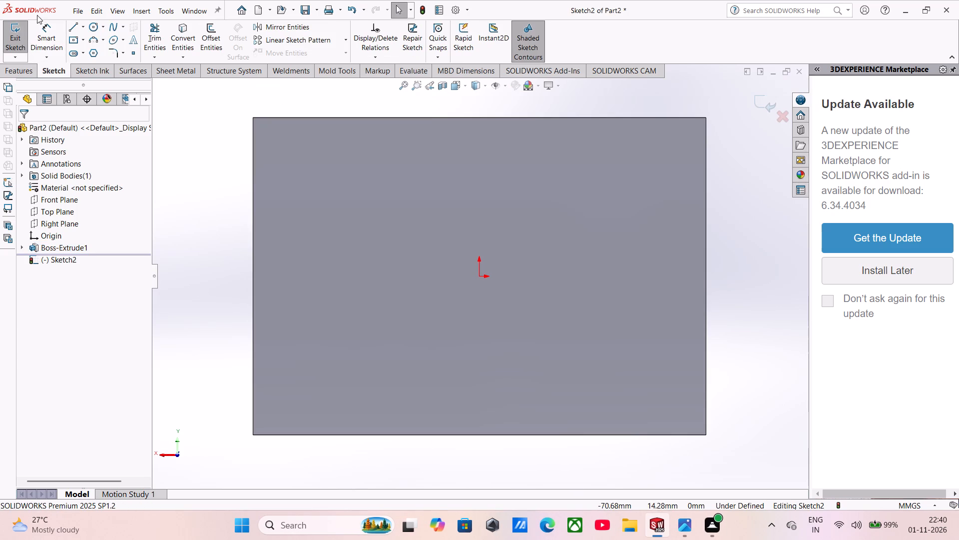
click(74, 39)
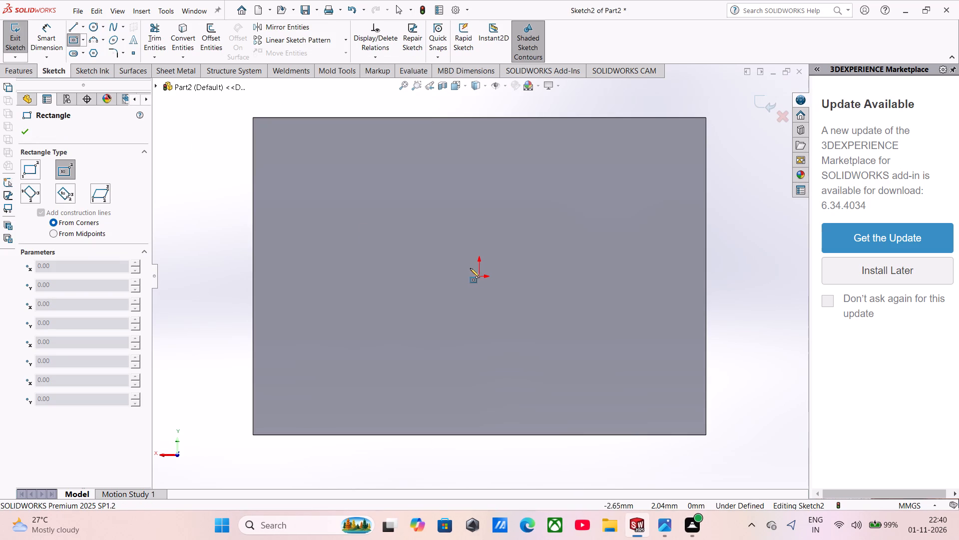
click(477, 277)
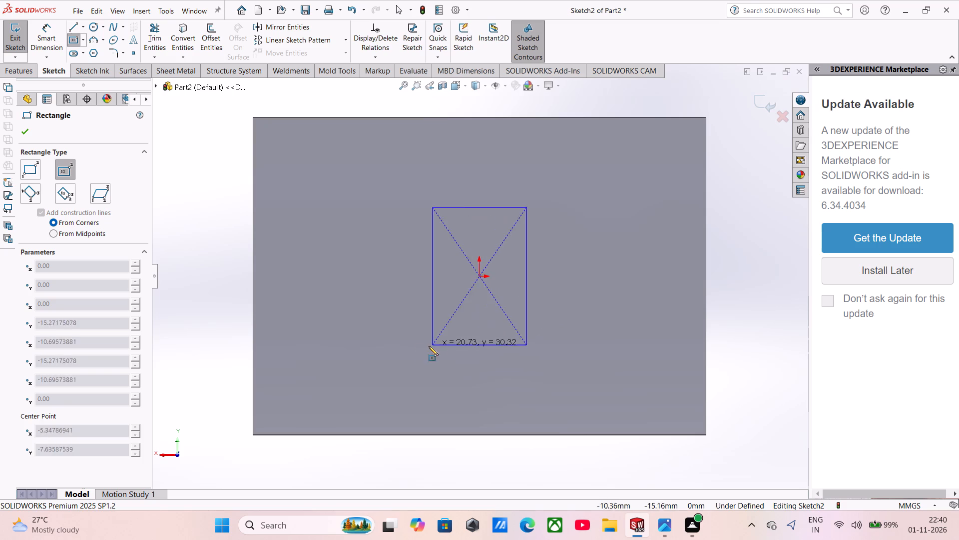
click(319, 368)
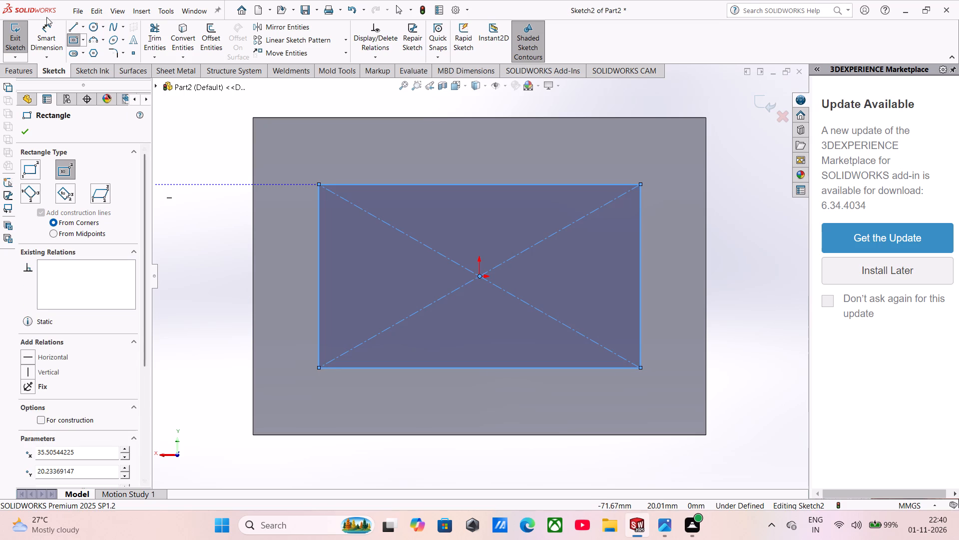
Dimension the rear-face rectangle with a width of 94 mm and a height of 60 mm.
click(46, 33)
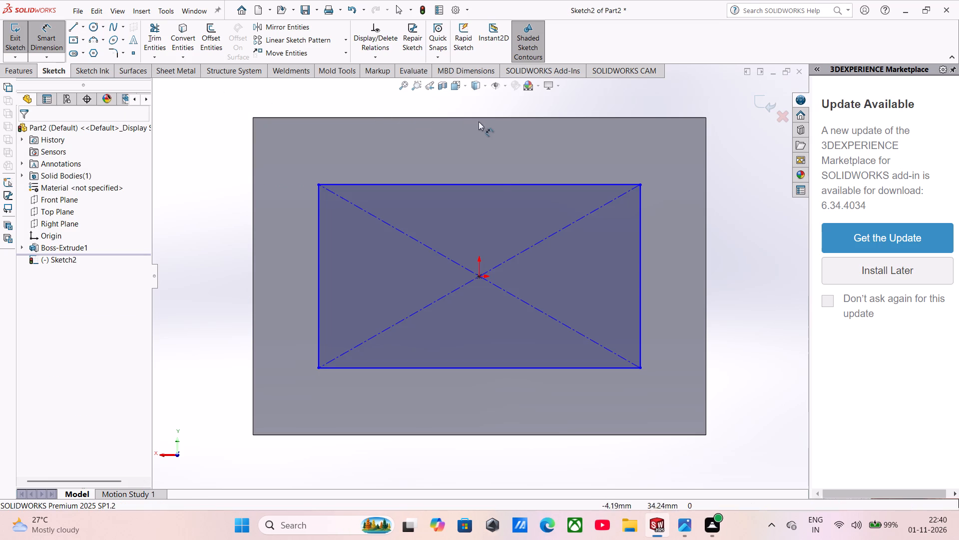
click(471, 186)
click(470, 157)
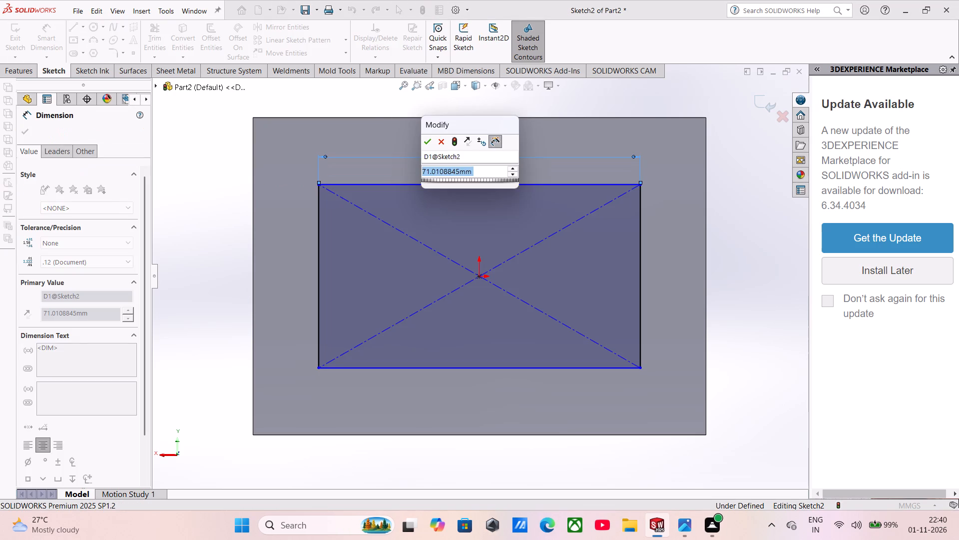
text(94)
key(Return)
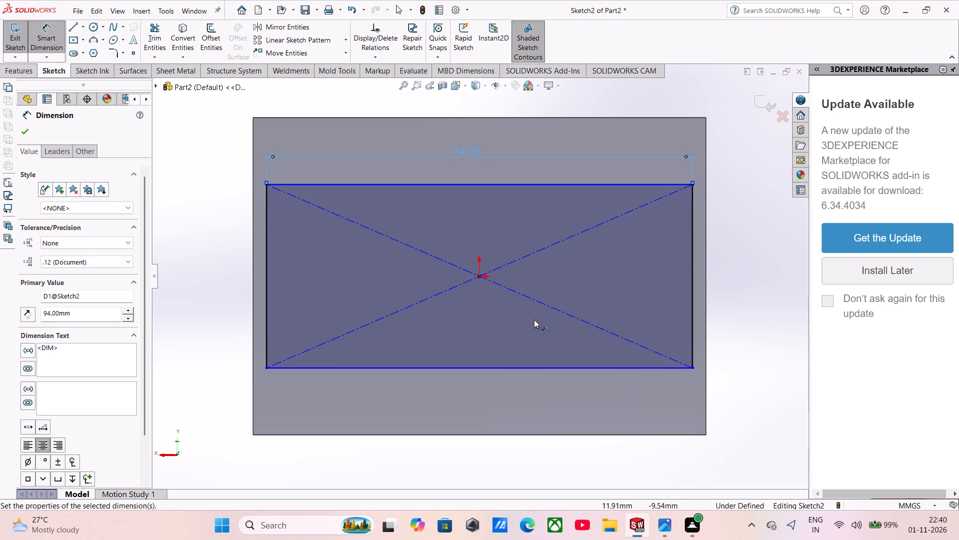
click(693, 293)
click(749, 285)
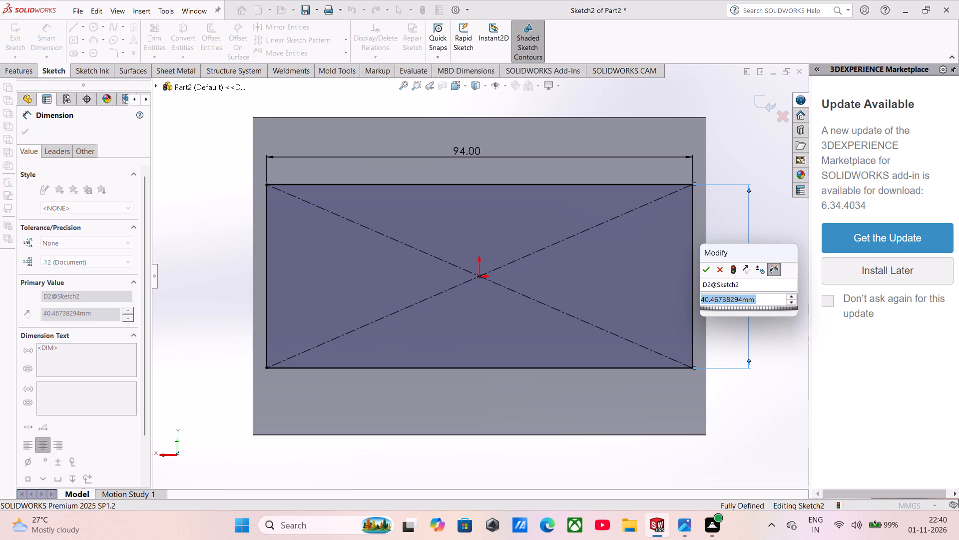
text(60)
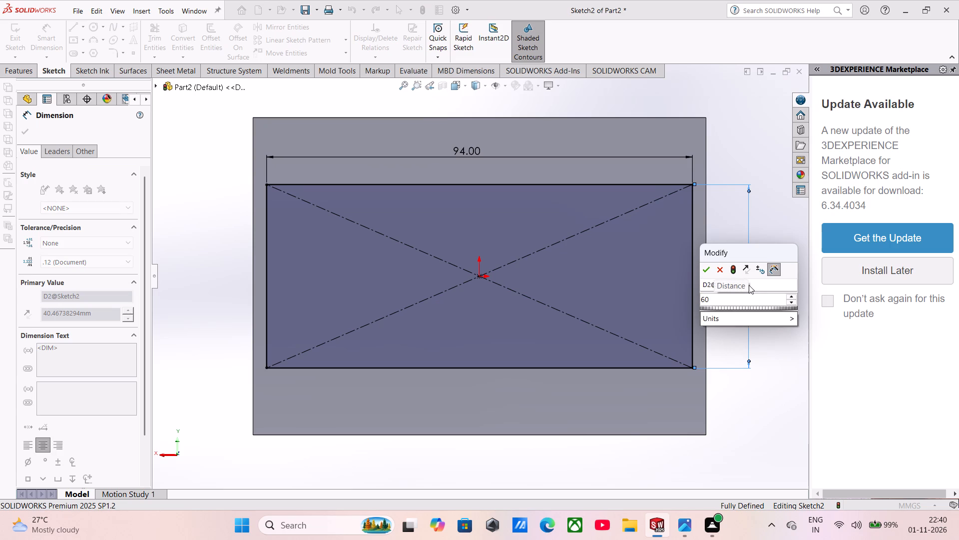
key(Return)
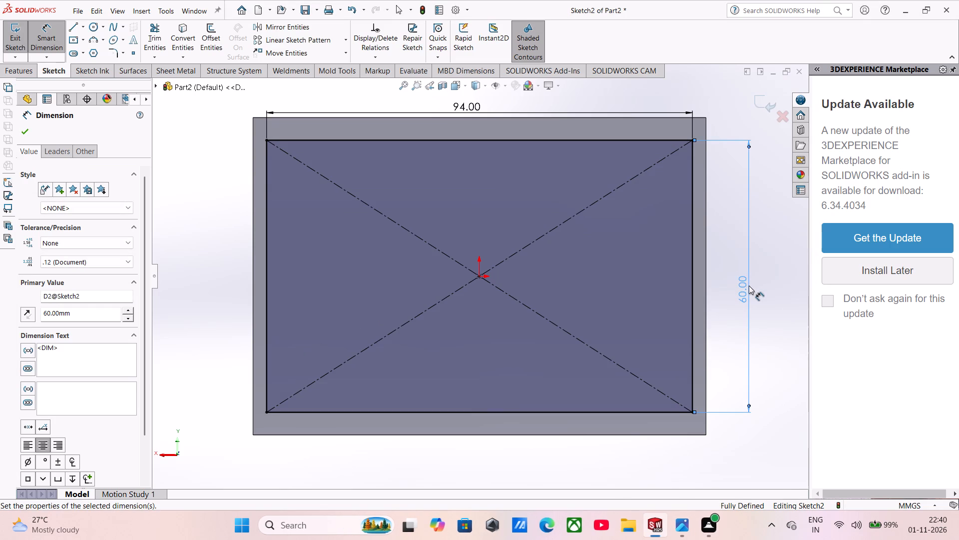
Extrude the 94 x 60 mm rectangle as a boss with the Blind end condition and a depth of 4 mm.
click(21, 67)
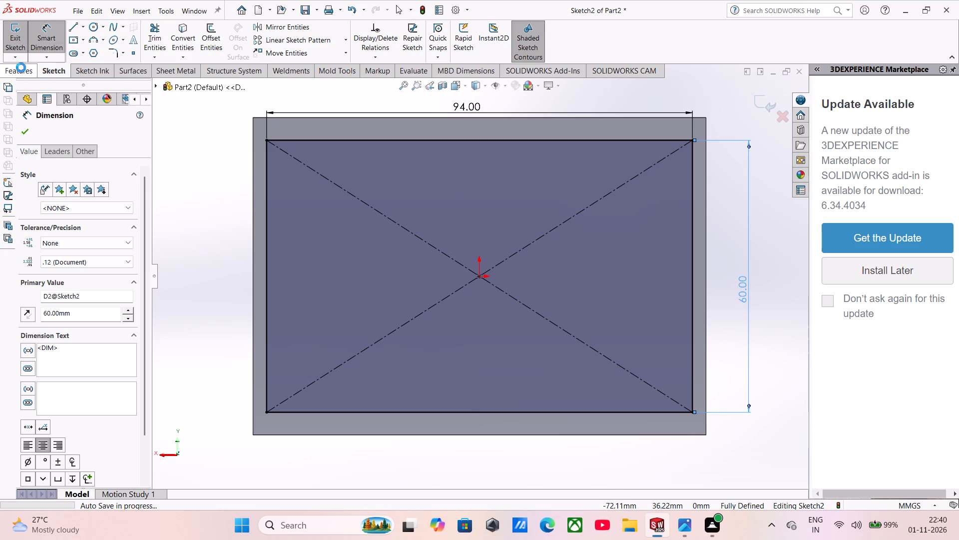
click(21, 46)
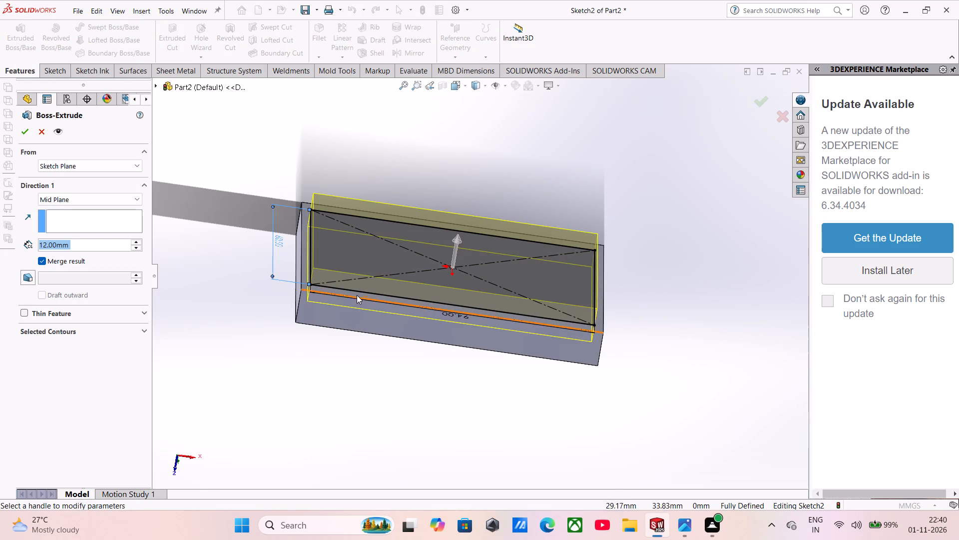
middle_drag(354, 294, 329, 278)
click(105, 193)
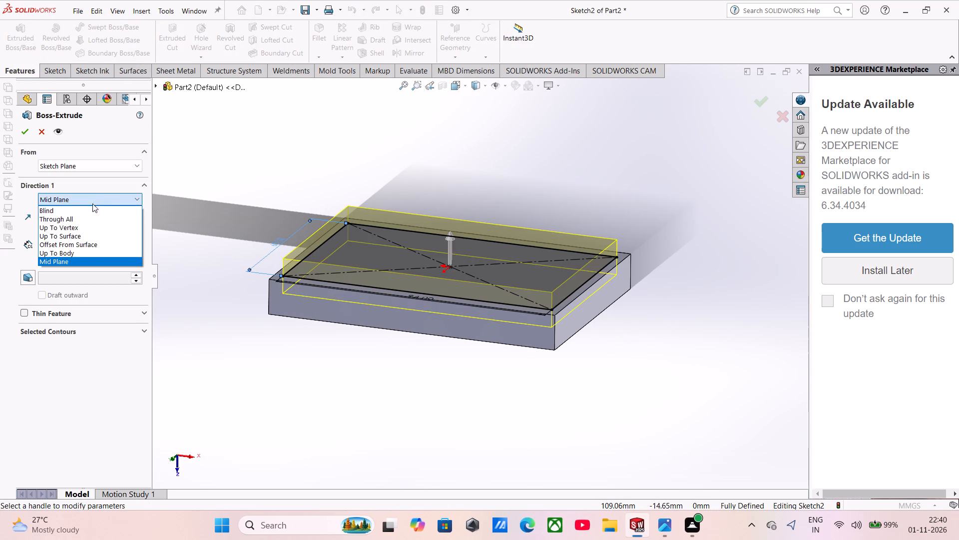
click(82, 209)
middle_drag(278, 246, 286, 233)
scroll(281, 239, up, 1)
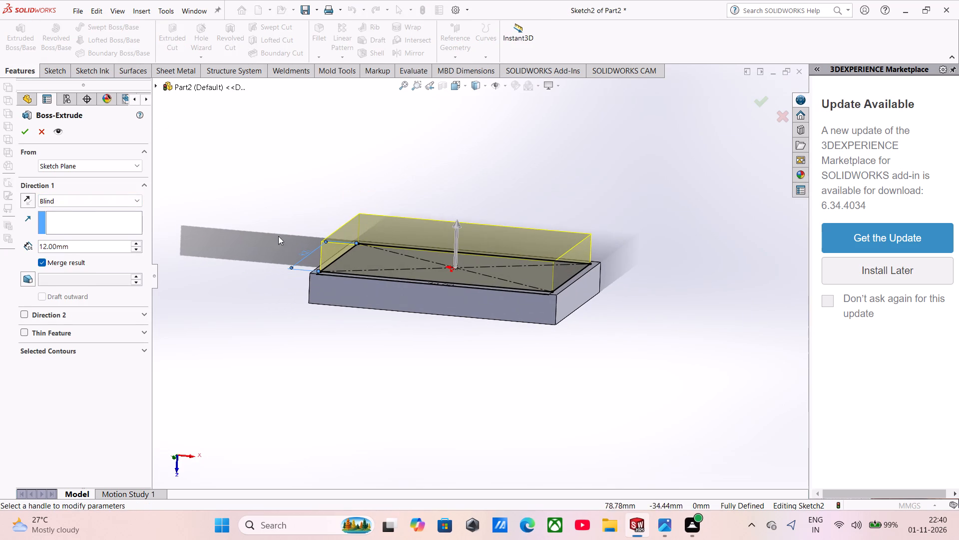
drag(98, 246, 0, 237)
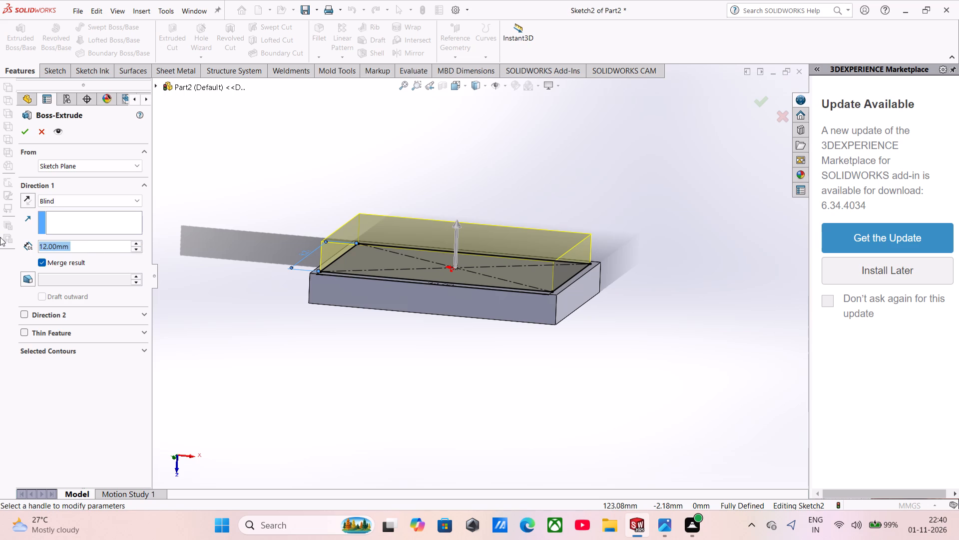
key(4)
key(Return)
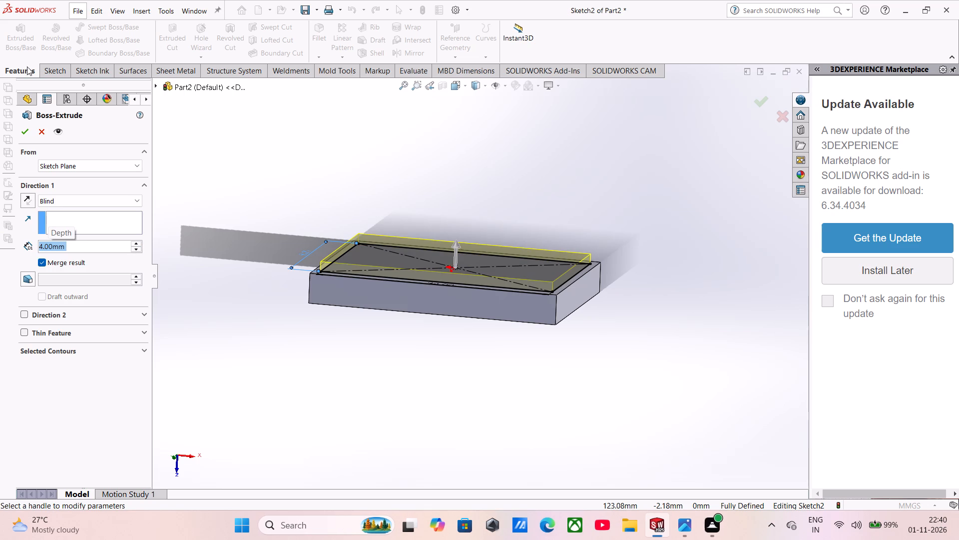
middle_drag(468, 237, 456, 303)
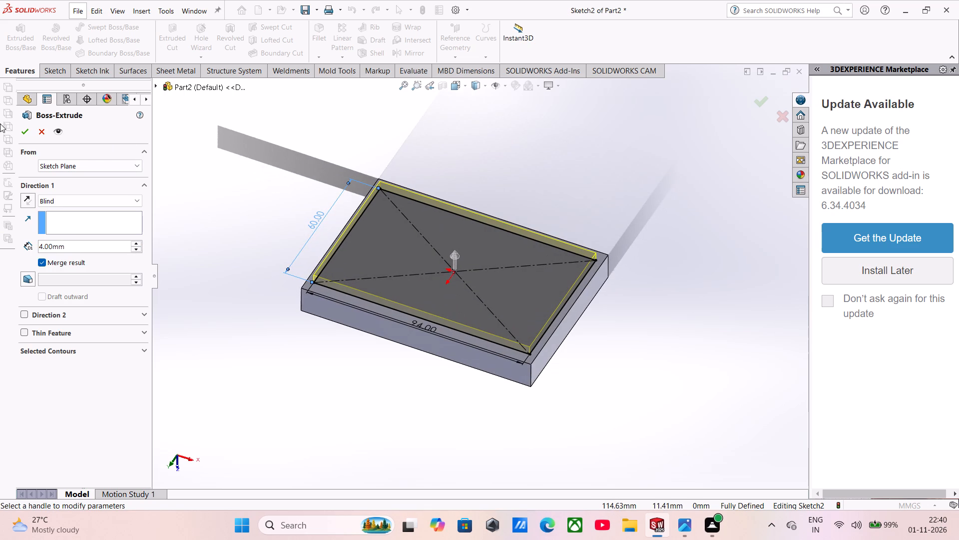
click(21, 127)
Start a new sketch on the outer face of the raised 94 x 60 mm boss.
middle_drag(491, 273, 506, 210)
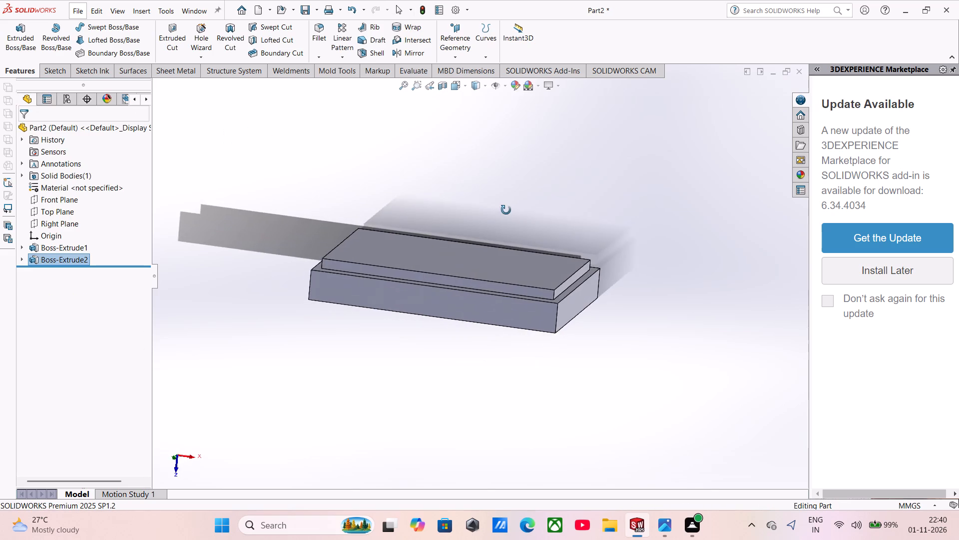
middle_drag(506, 210, 369, 301)
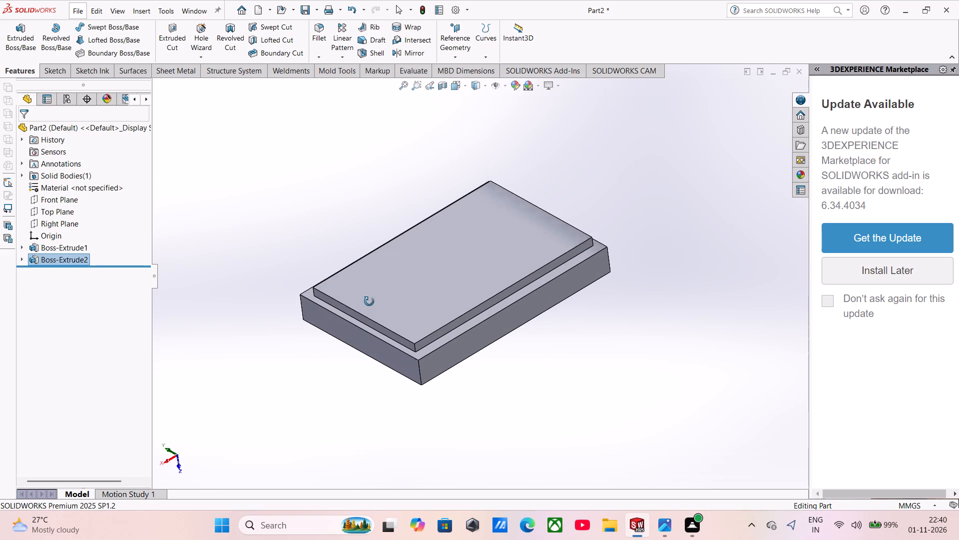
middle_drag(369, 301, 369, 302)
click(519, 247)
click(565, 211)
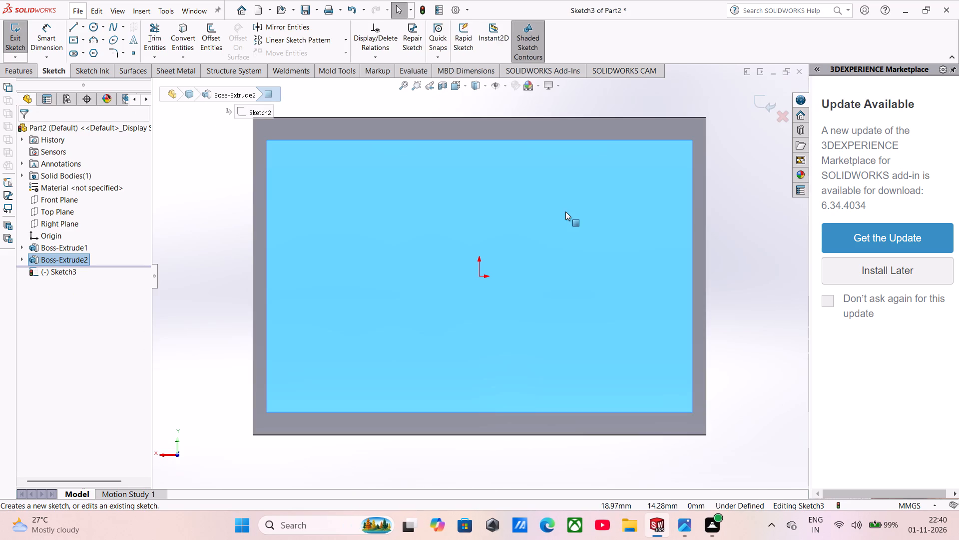
click(186, 183)
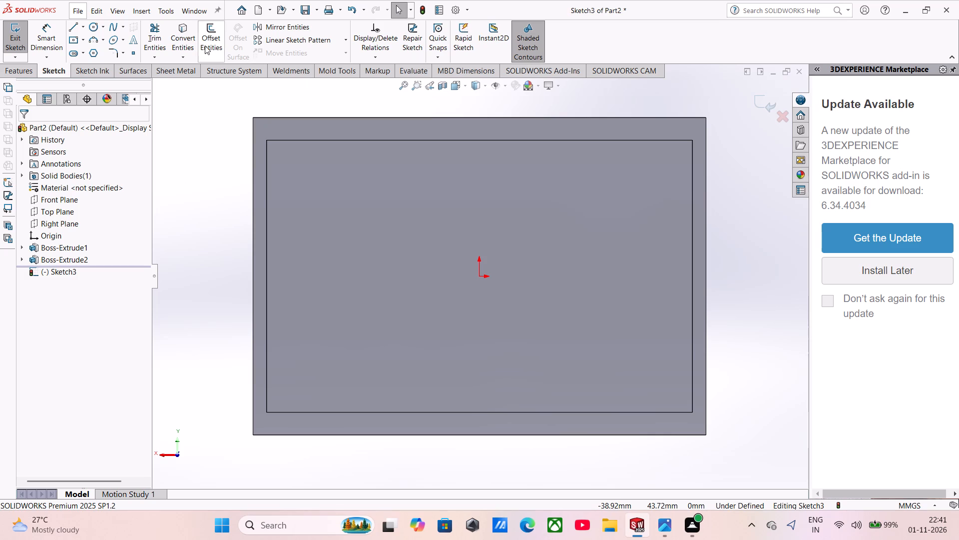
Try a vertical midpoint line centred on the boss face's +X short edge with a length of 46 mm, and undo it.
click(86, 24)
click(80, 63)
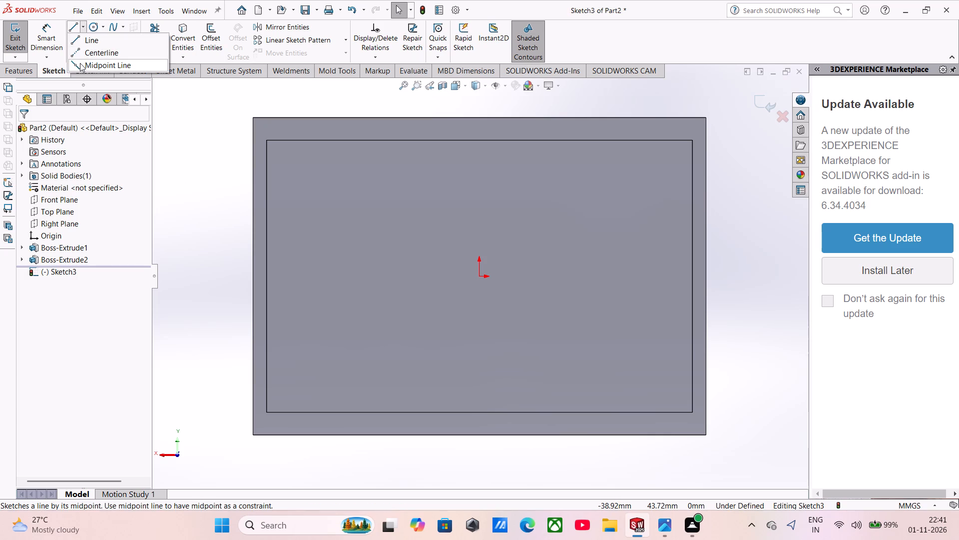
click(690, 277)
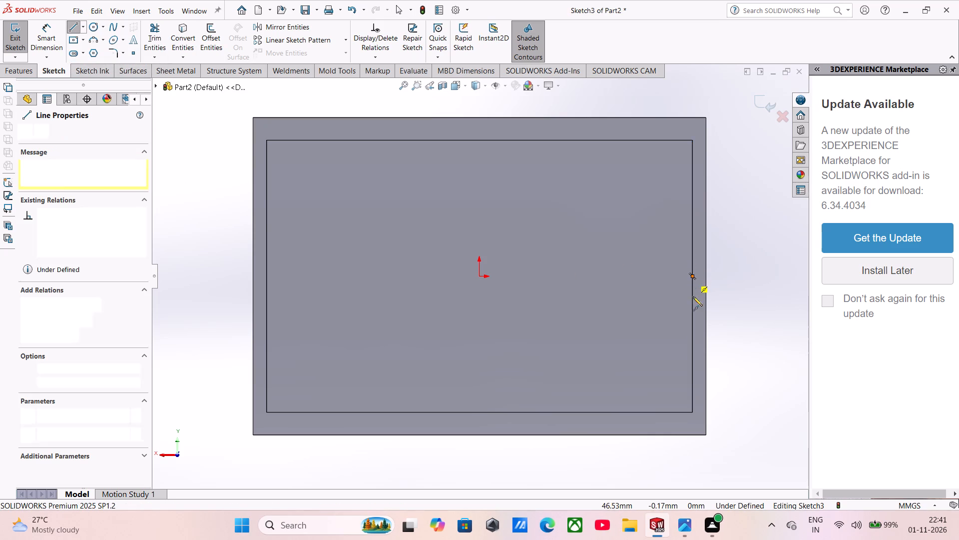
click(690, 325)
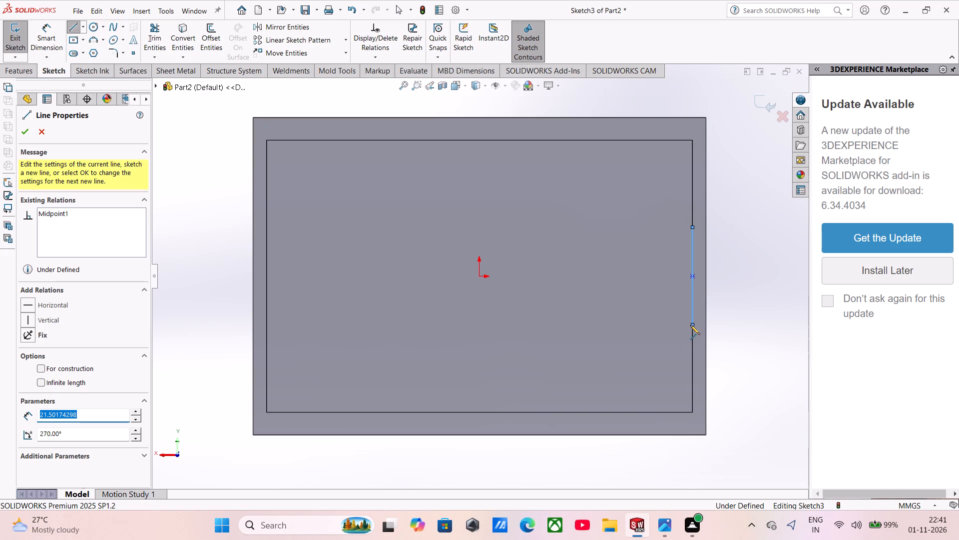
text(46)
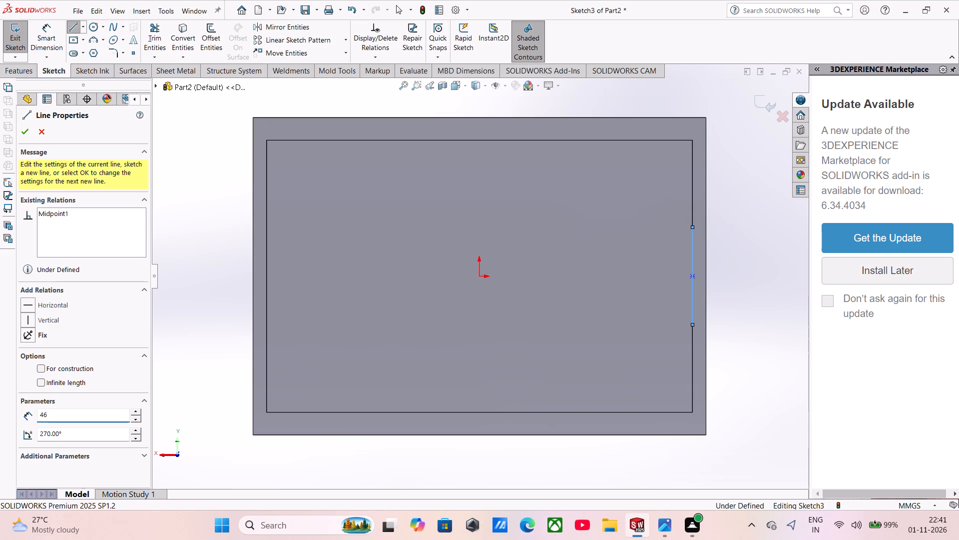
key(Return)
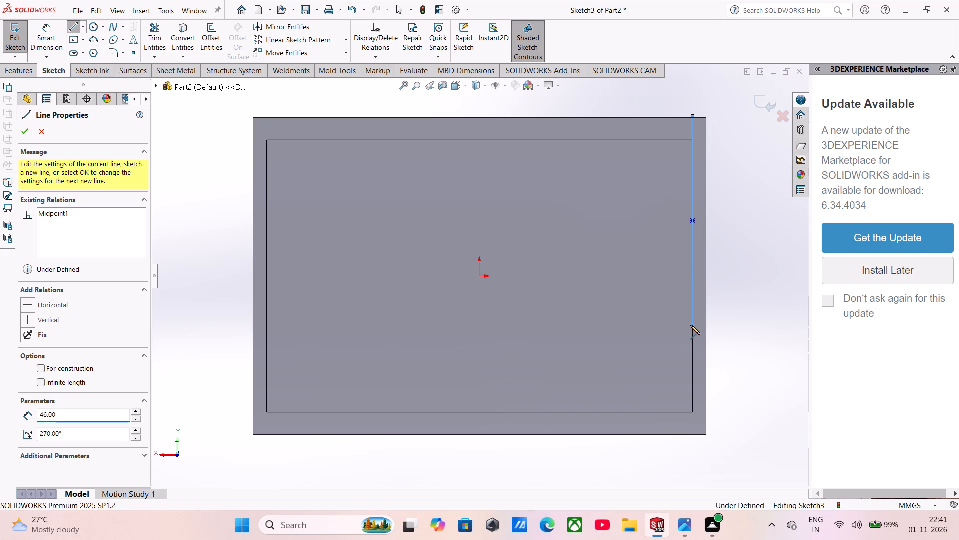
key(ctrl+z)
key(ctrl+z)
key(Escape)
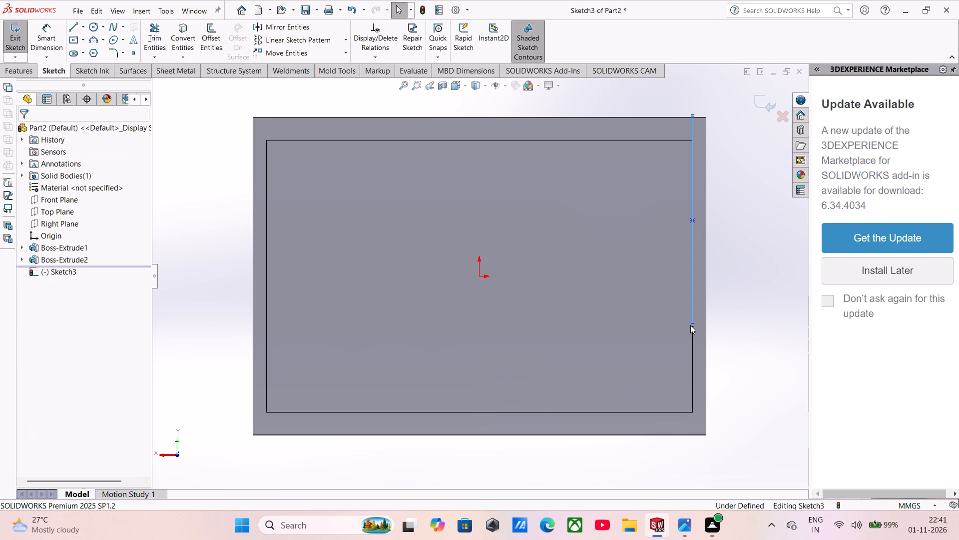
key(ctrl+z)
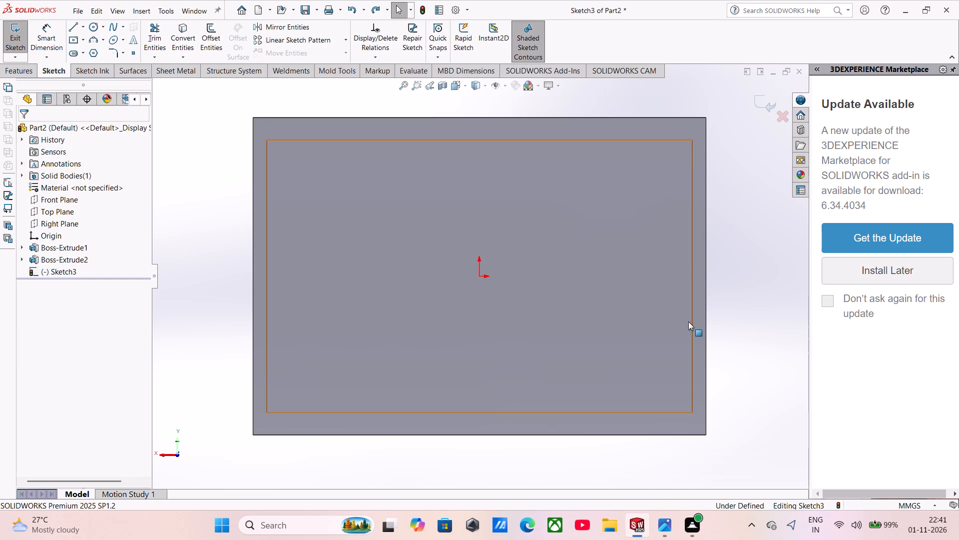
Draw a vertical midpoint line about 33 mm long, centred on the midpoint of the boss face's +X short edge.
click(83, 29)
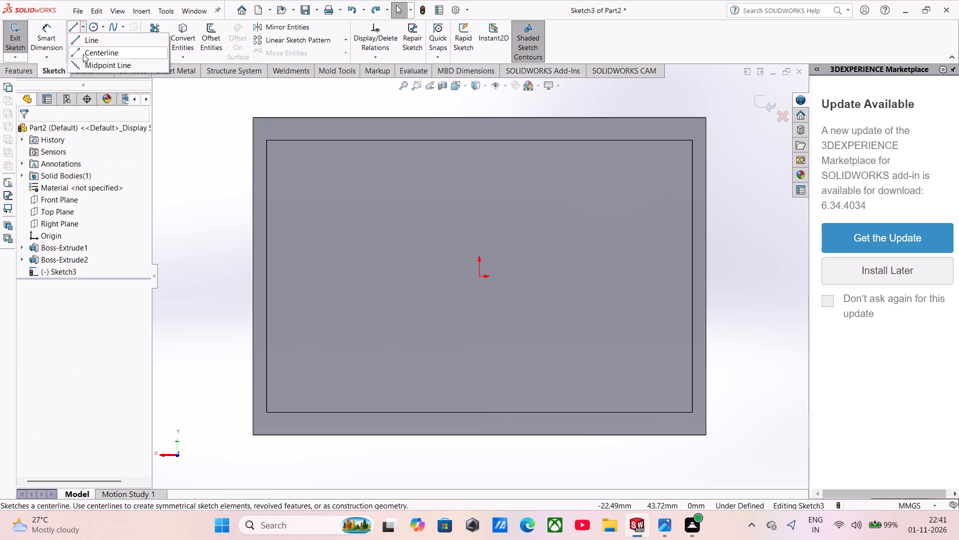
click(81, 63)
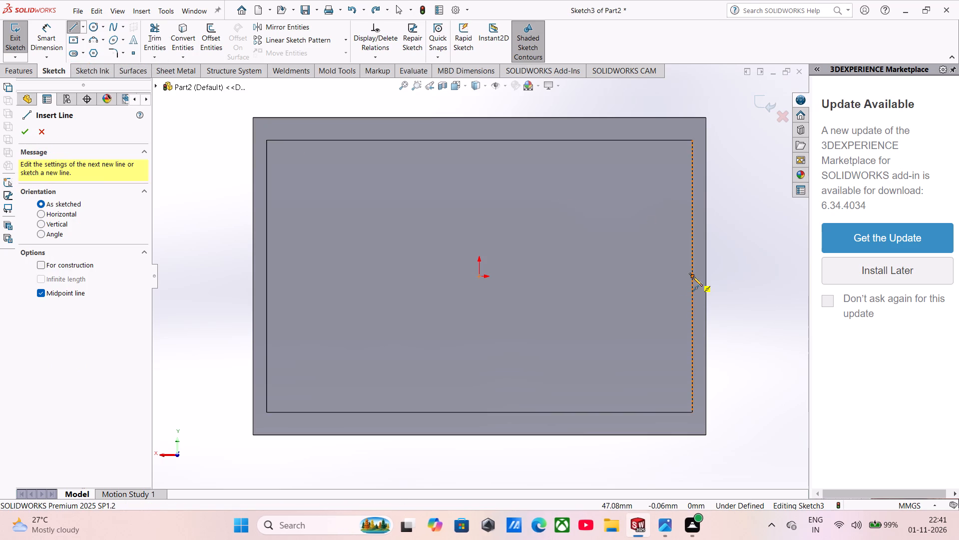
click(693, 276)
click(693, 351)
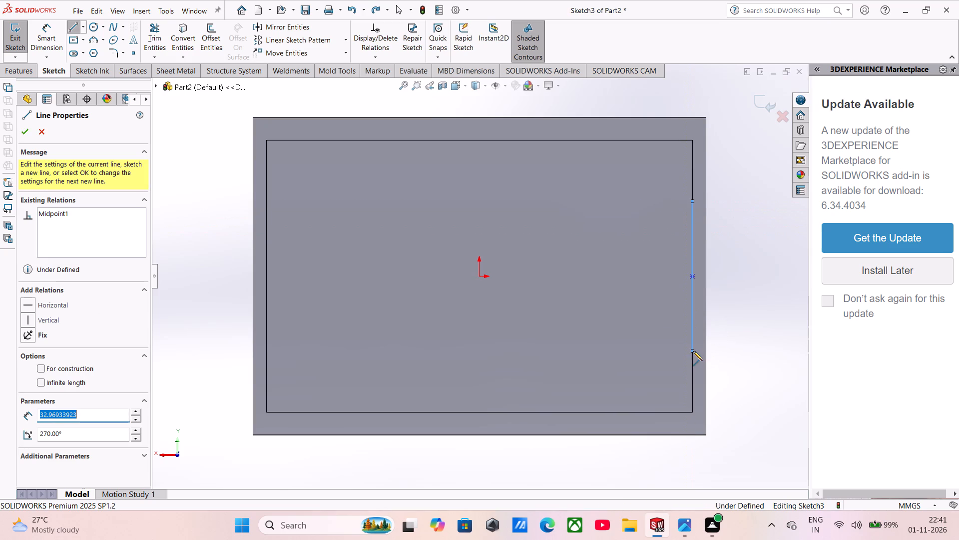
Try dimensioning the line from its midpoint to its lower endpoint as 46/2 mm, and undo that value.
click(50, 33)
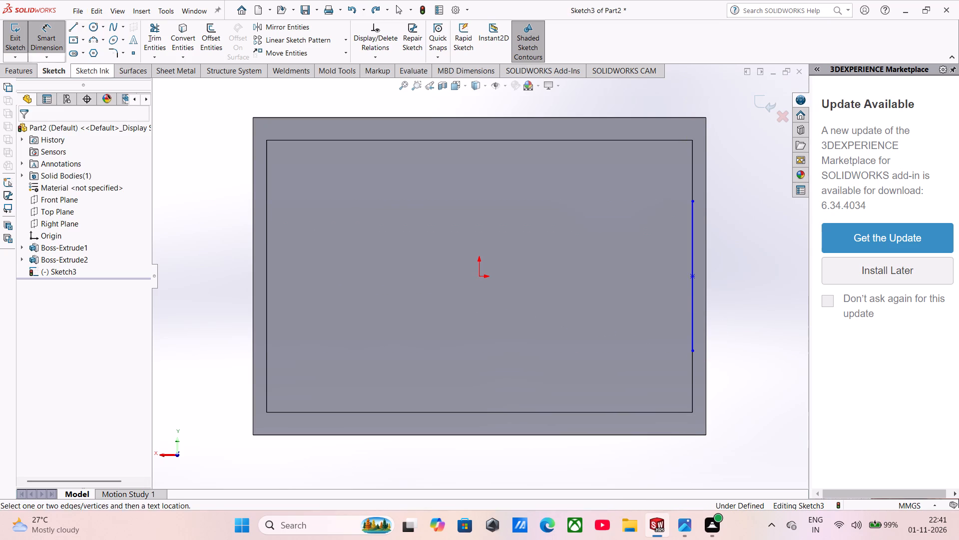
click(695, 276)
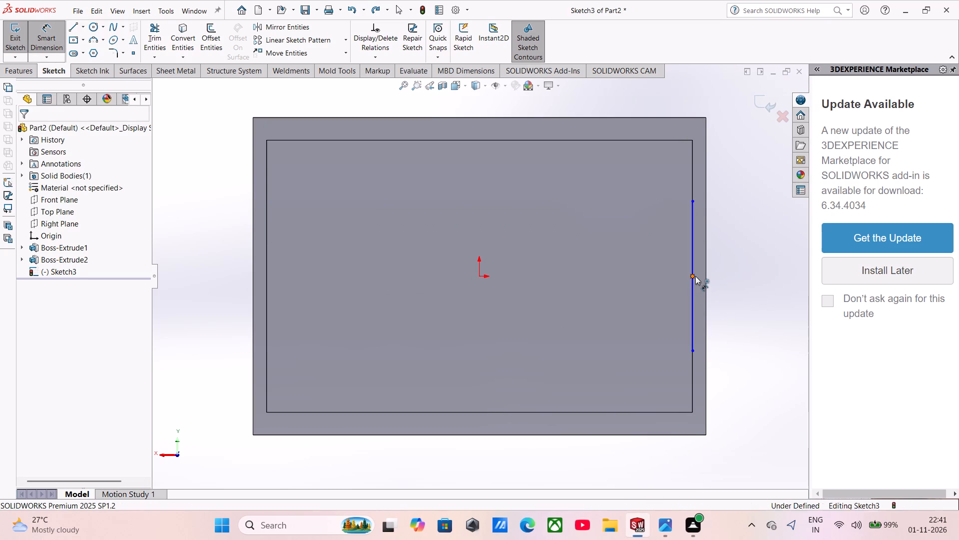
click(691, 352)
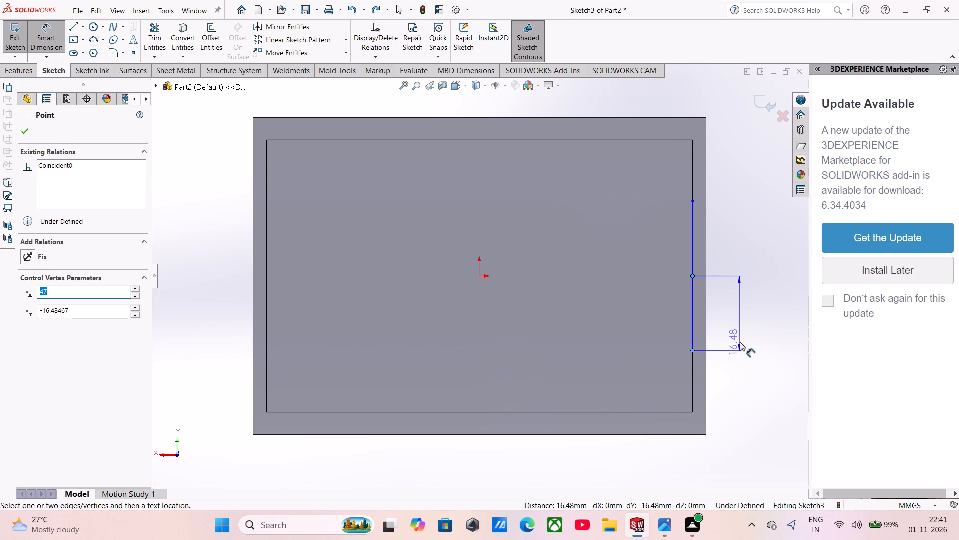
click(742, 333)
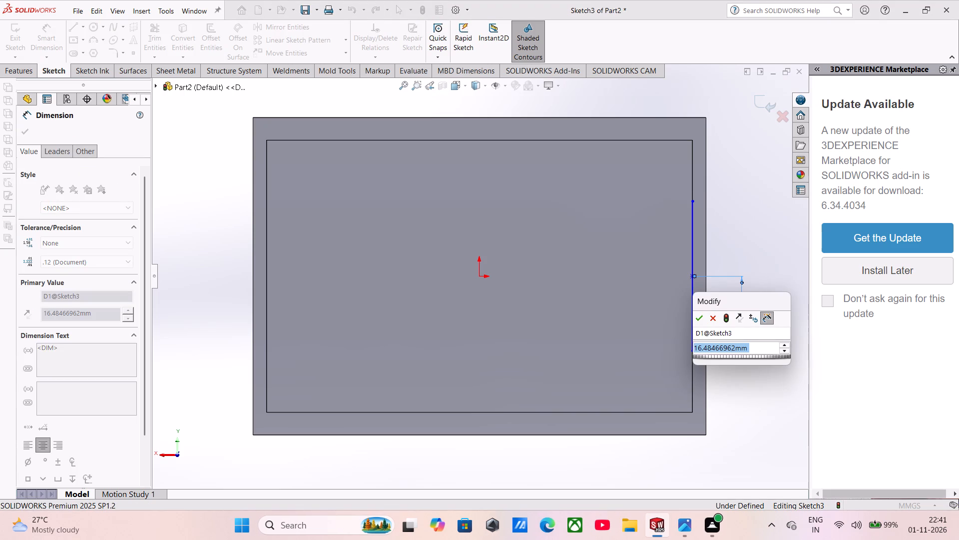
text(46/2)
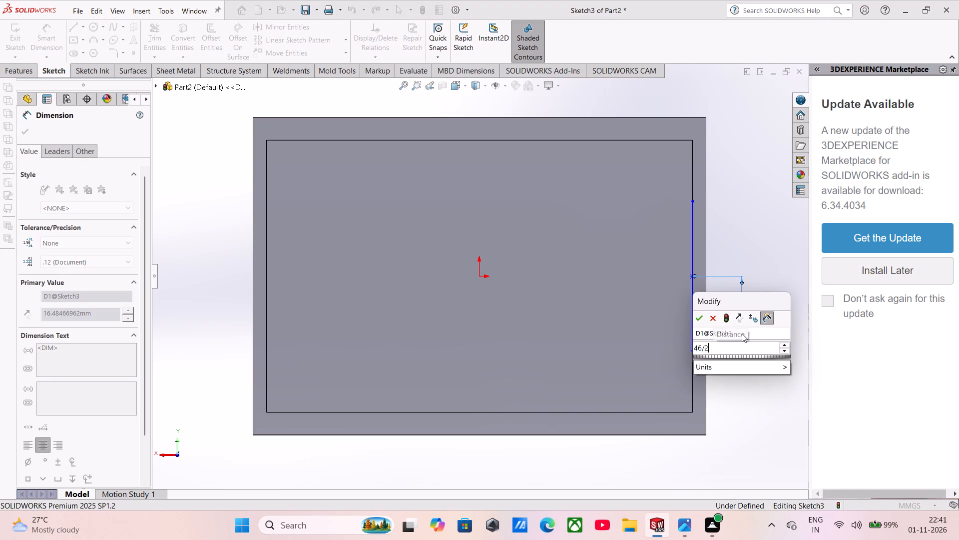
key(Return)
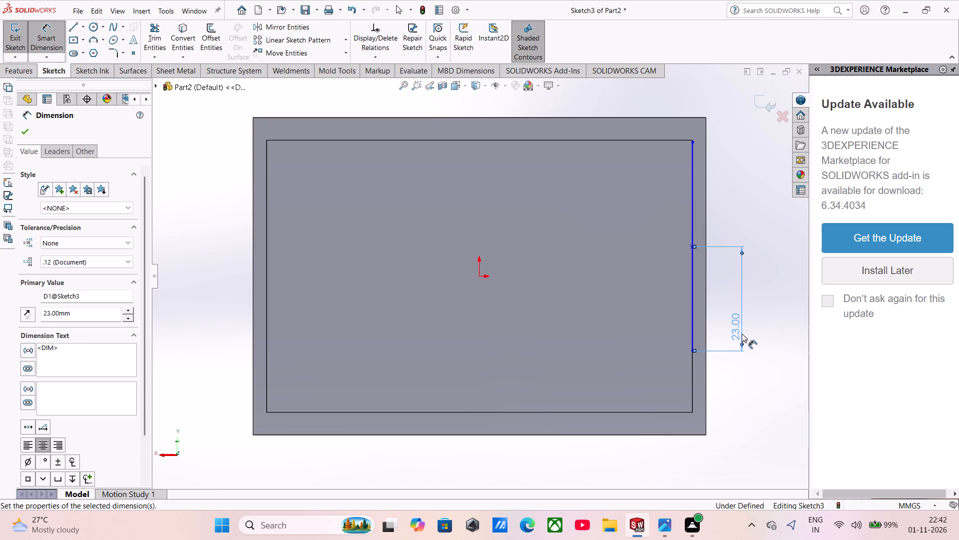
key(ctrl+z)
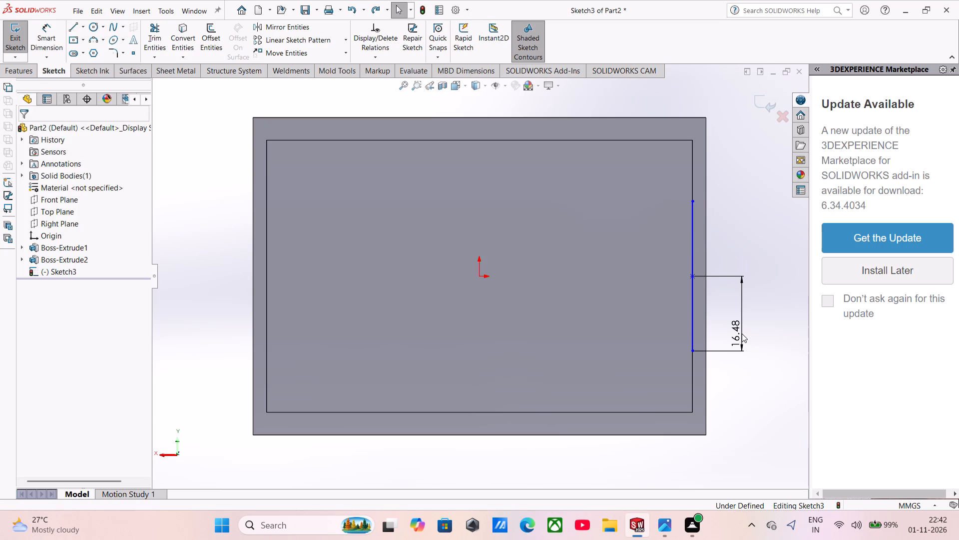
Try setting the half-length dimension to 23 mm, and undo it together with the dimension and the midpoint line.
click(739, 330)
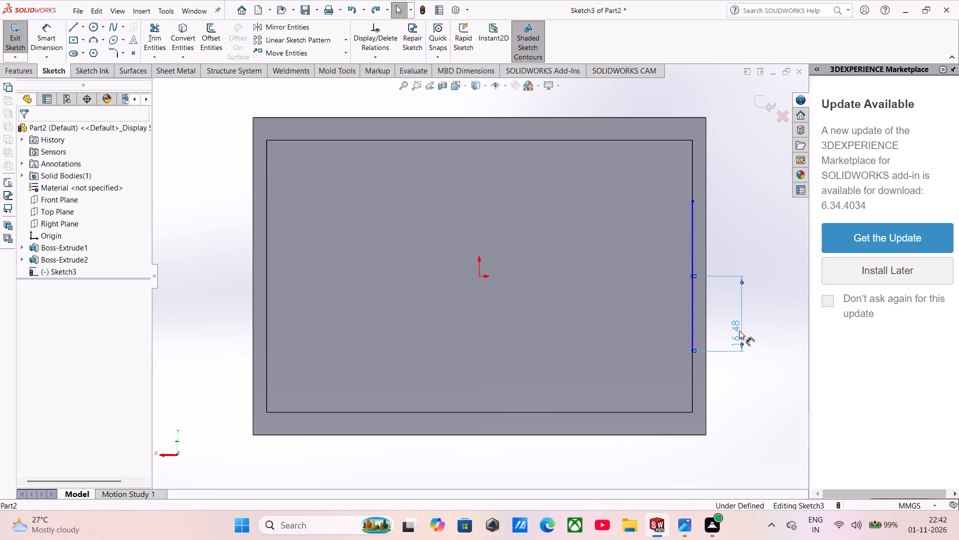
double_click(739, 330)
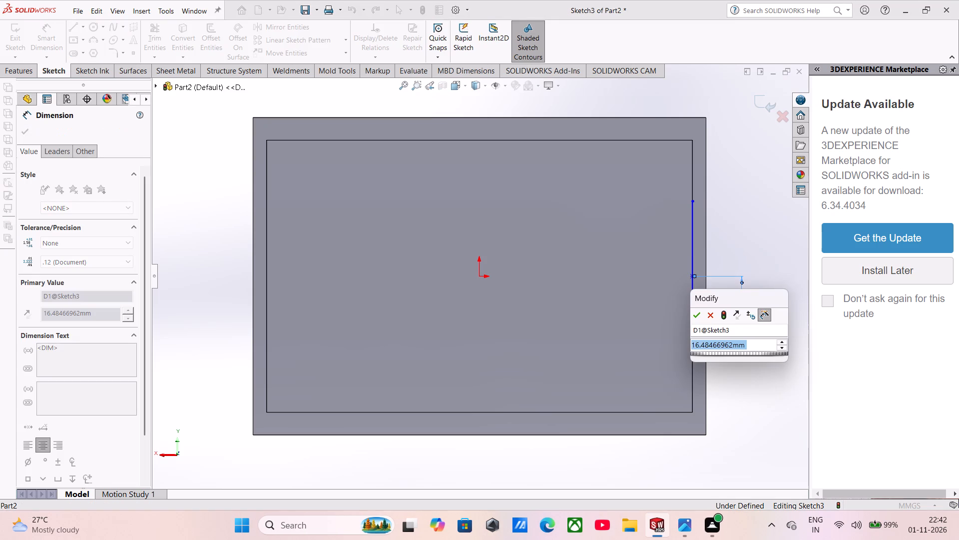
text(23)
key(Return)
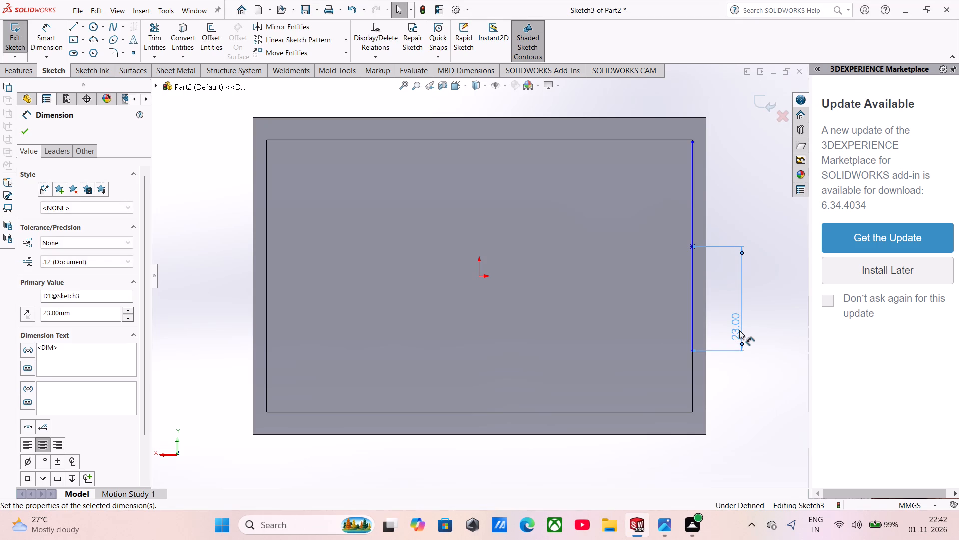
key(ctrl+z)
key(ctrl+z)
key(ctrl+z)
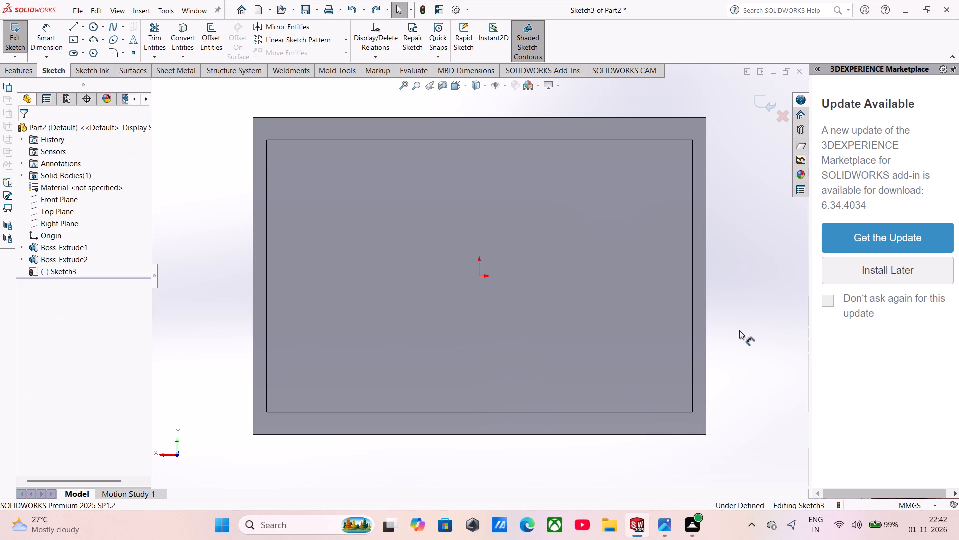
Draw a horizontal line about 54 mm long from the origin, extending past the plate's +X short edge.
click(73, 28)
click(479, 278)
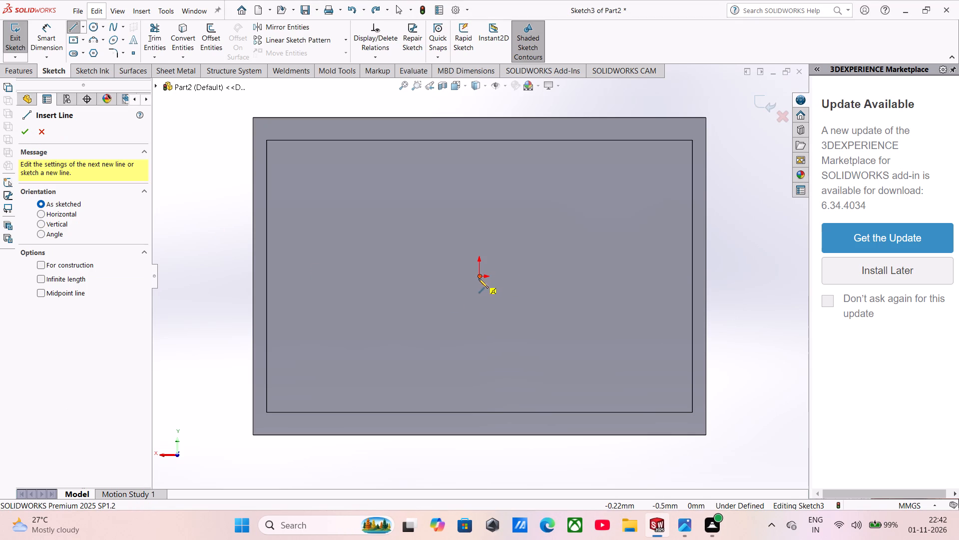
click(724, 278)
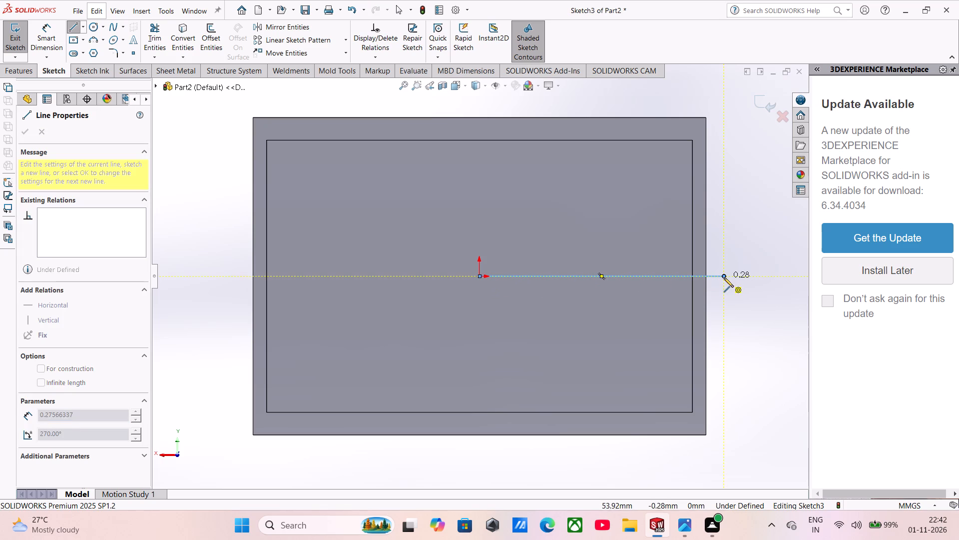
key(Escape)
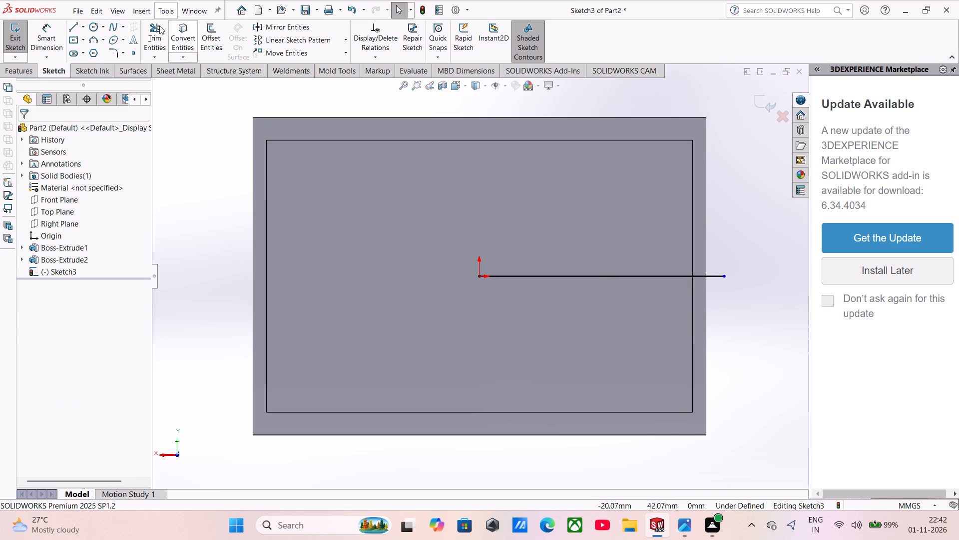
Draw a vertical line downward along the boss's +X short edge from its crossing with the horizontal line, and dimension it to 23 mm.
click(78, 28)
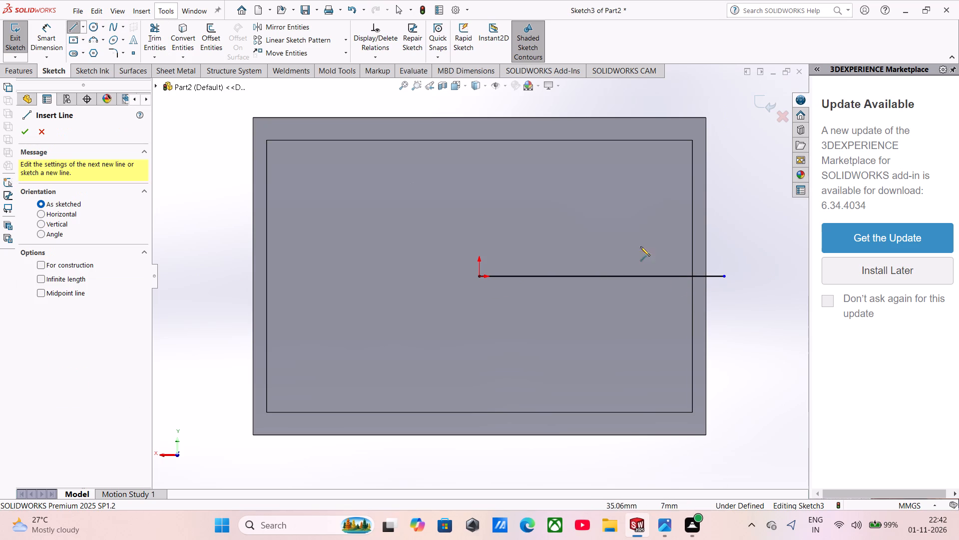
click(691, 277)
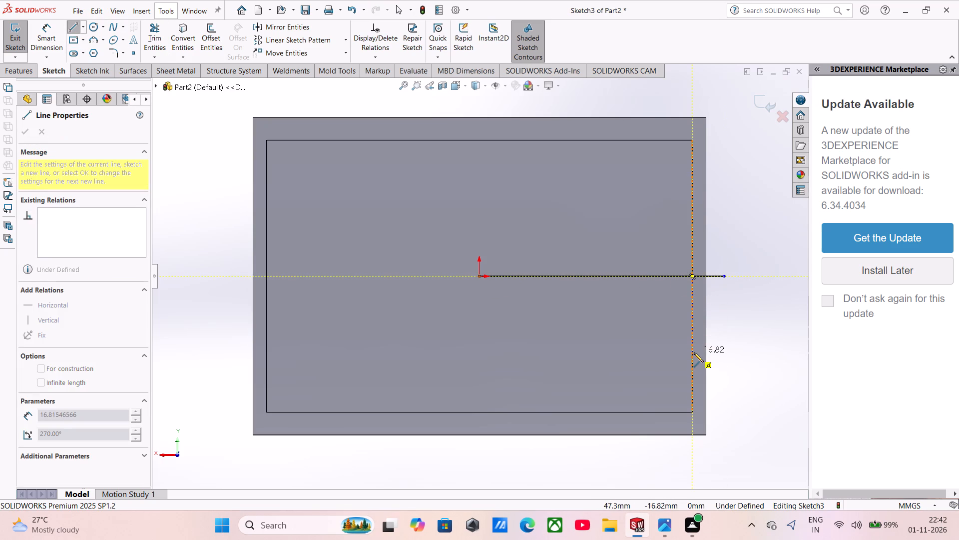
click(694, 353)
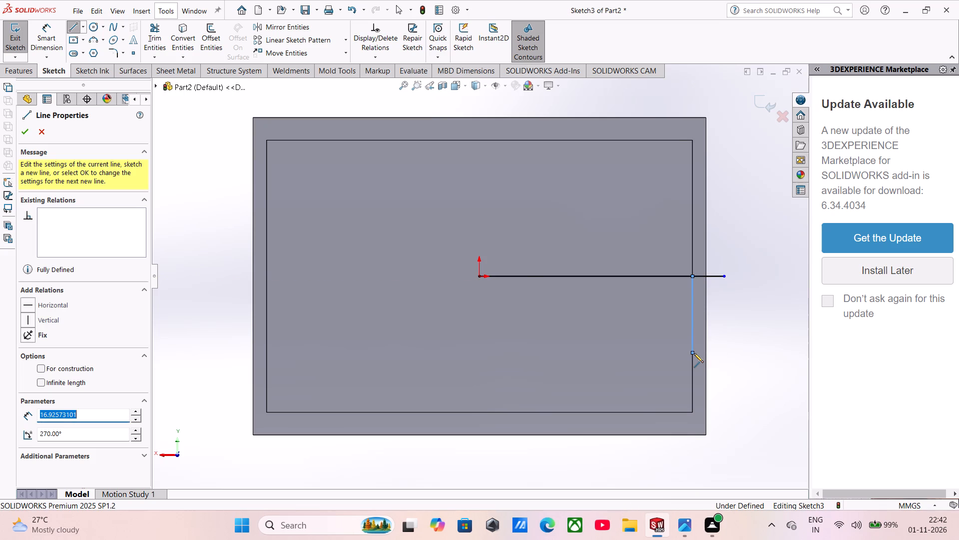
click(47, 35)
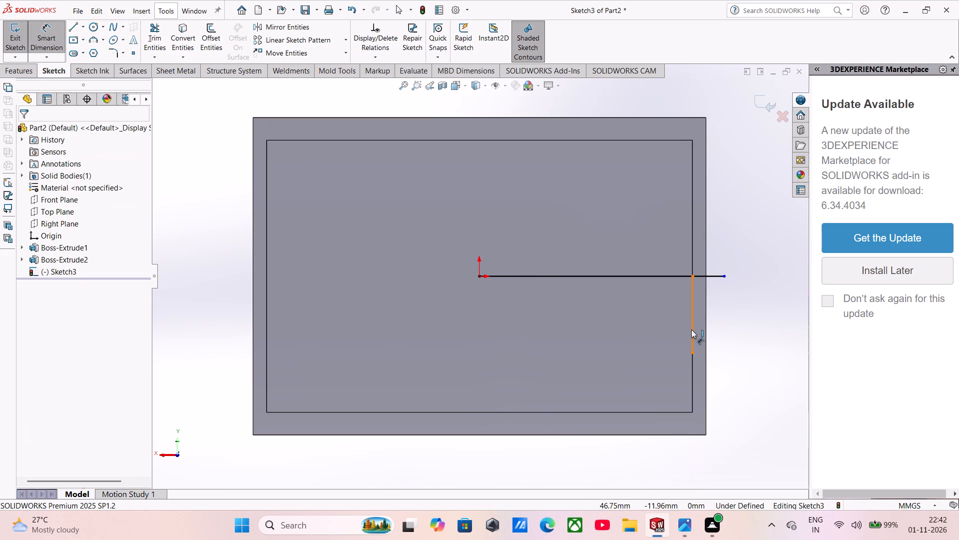
click(693, 325)
click(764, 392)
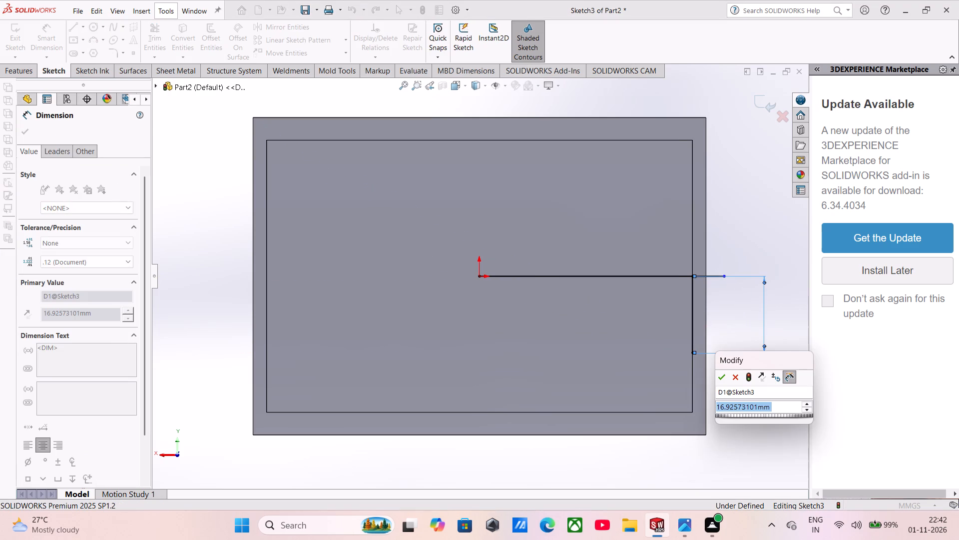
text(23)
key(Return)
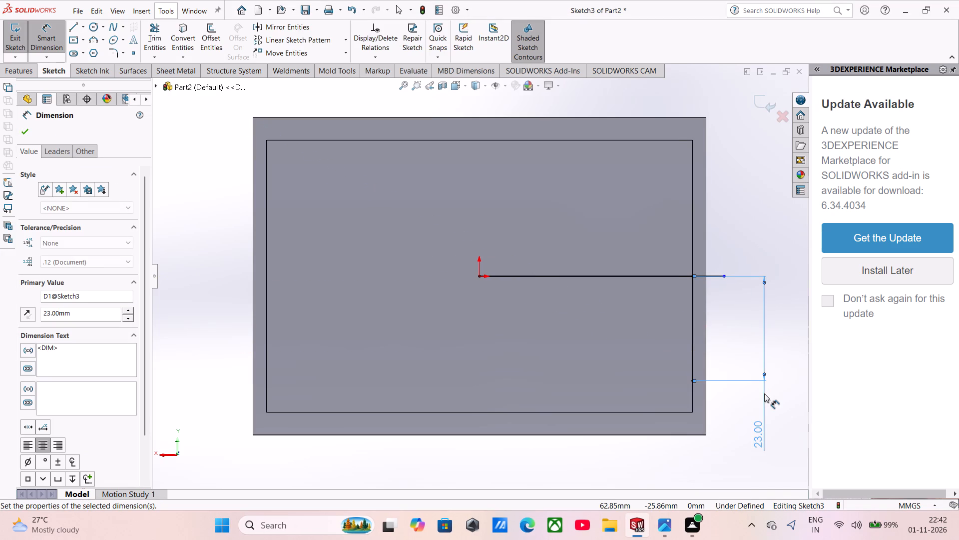
Draw a second vertical line upward from the same crossing along the boss's +X short edge, and dimension it to 23 mm.
click(68, 24)
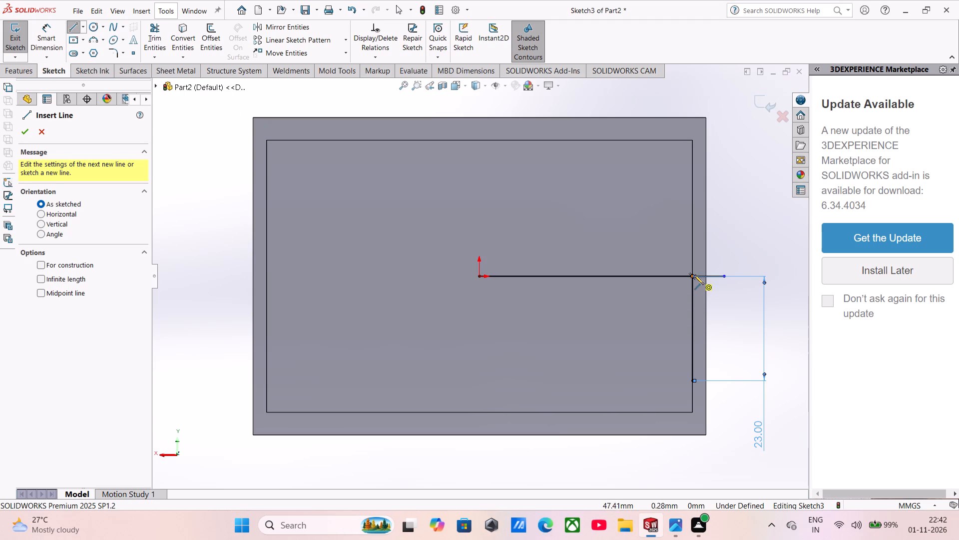
click(694, 275)
click(691, 226)
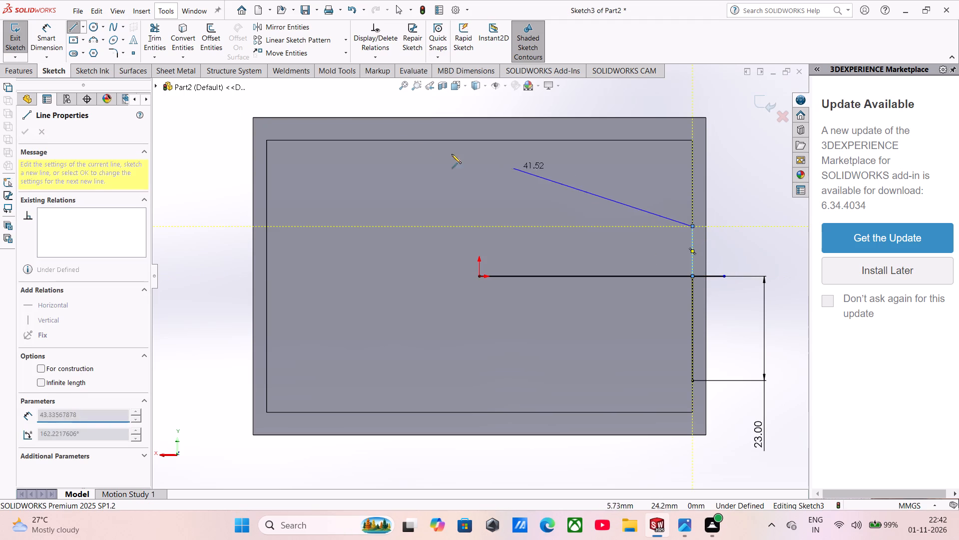
click(53, 29)
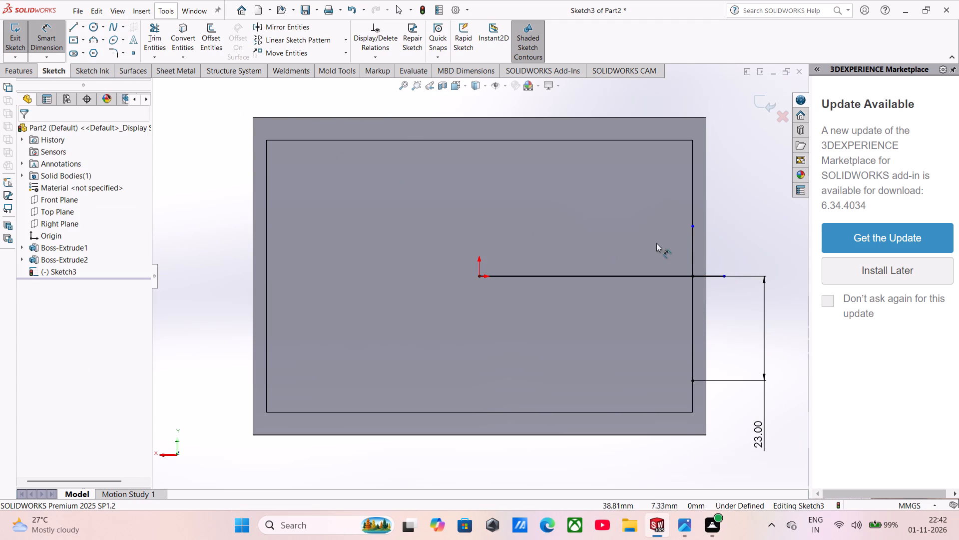
click(693, 244)
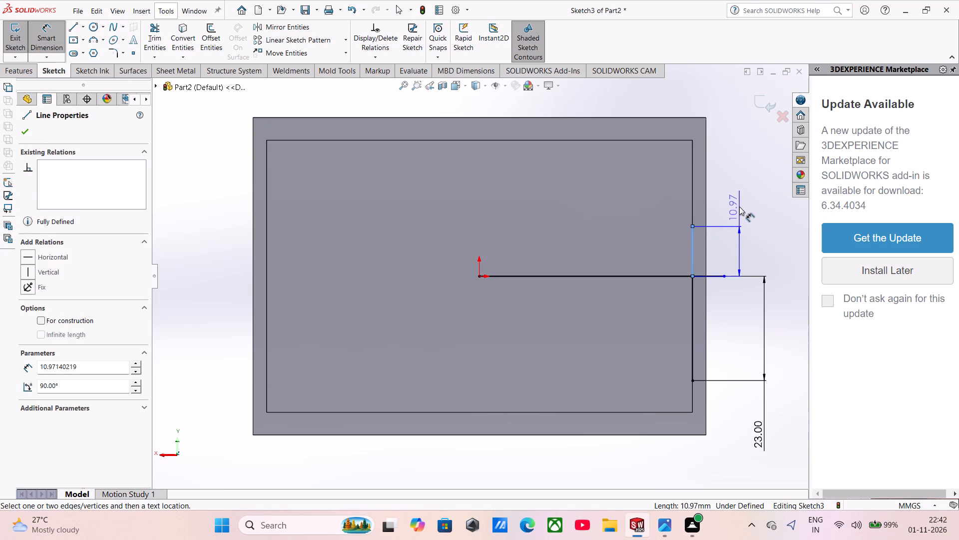
click(739, 202)
key(1)
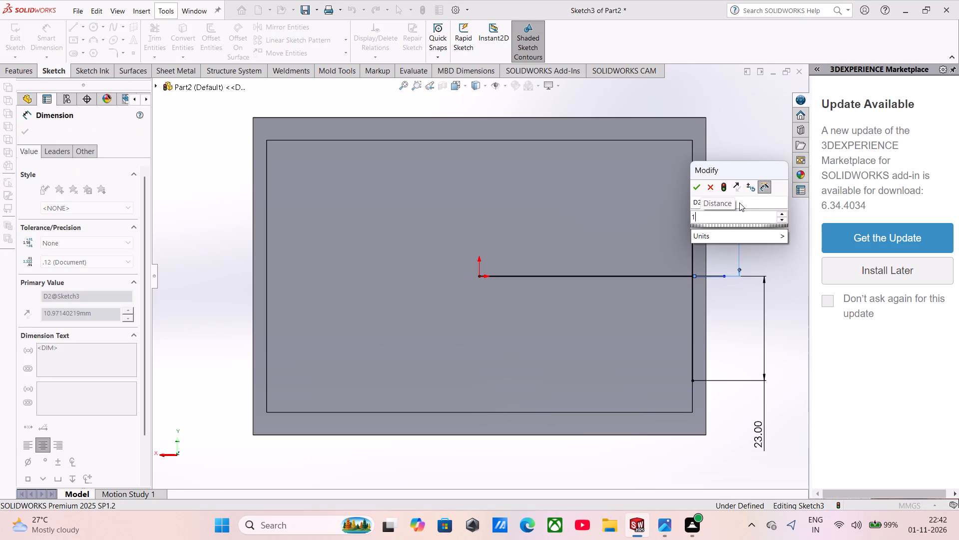
key(Left)
key(Delete)
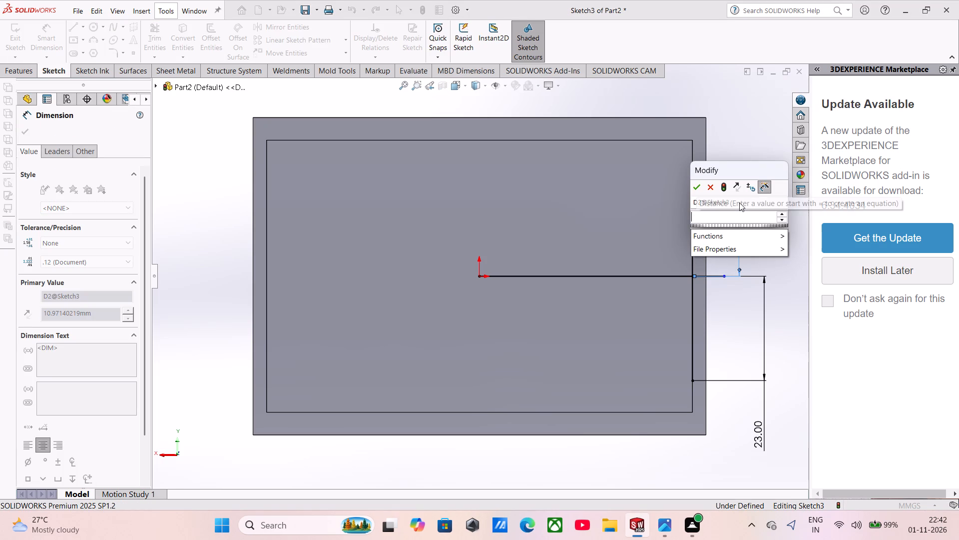
text(23)
key(Return)
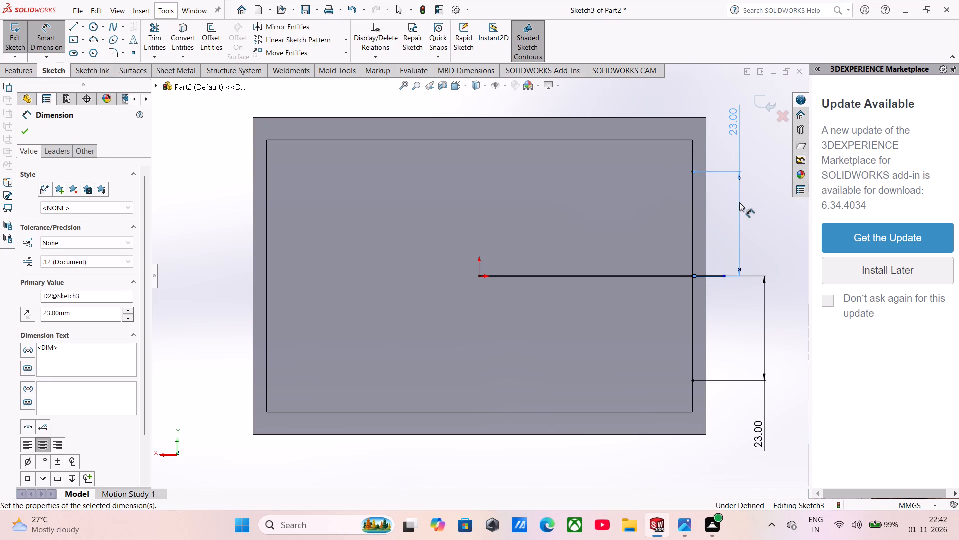
Trim away the horizontal line on both sides of the boss's +X short edge.
click(151, 38)
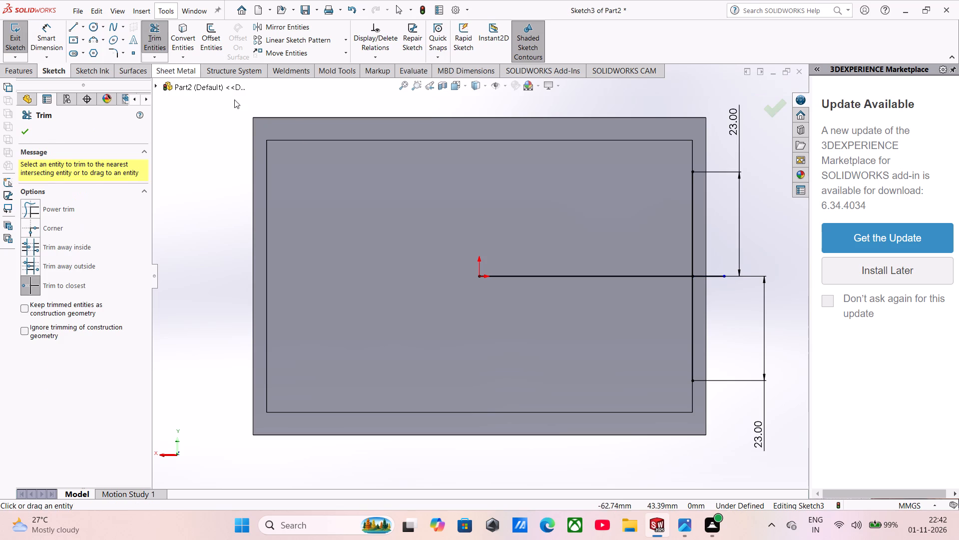
click(563, 275)
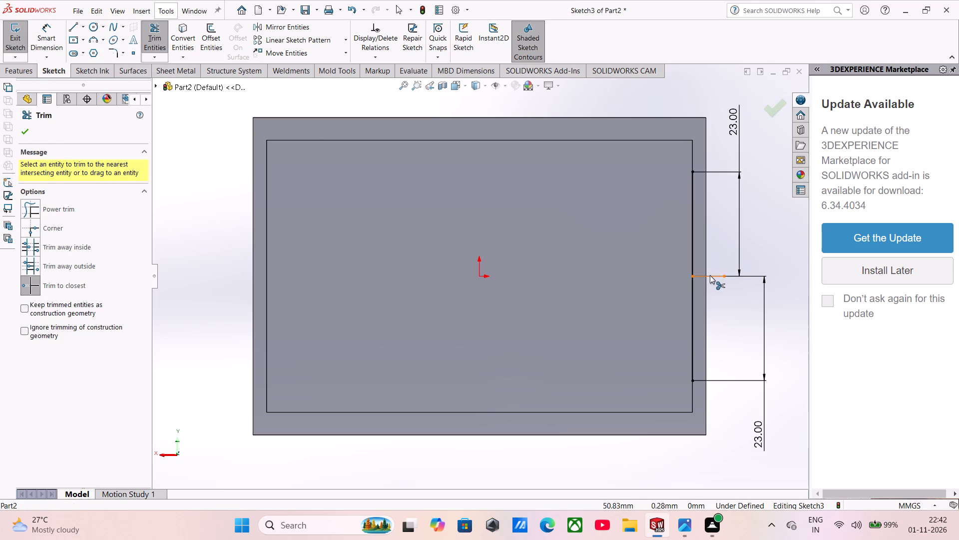
click(710, 275)
Convert the boss face's upper and lower long edges into sketch lines.
scroll(681, 202, down, 3)
scroll(652, 161, up, 2)
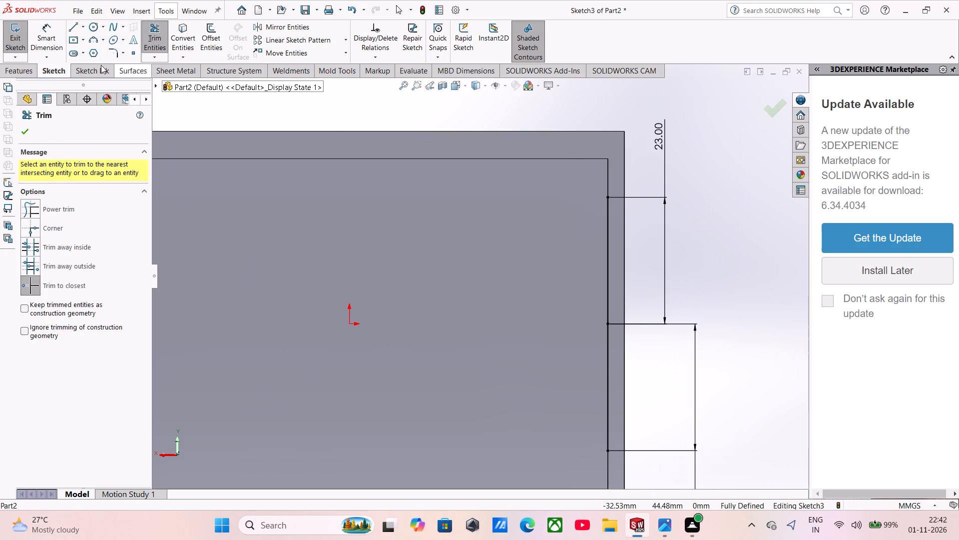
click(69, 28)
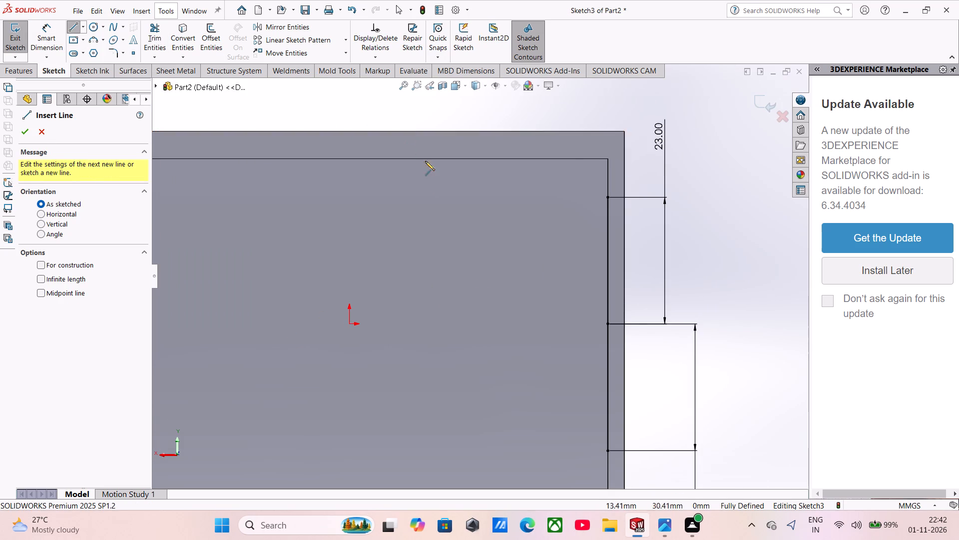
scroll(432, 186, up, 4)
click(181, 51)
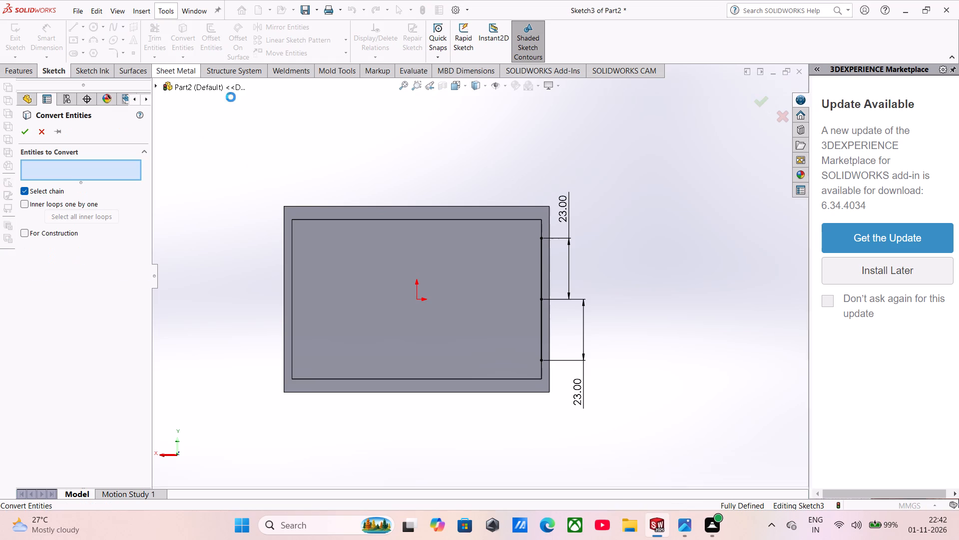
click(371, 220)
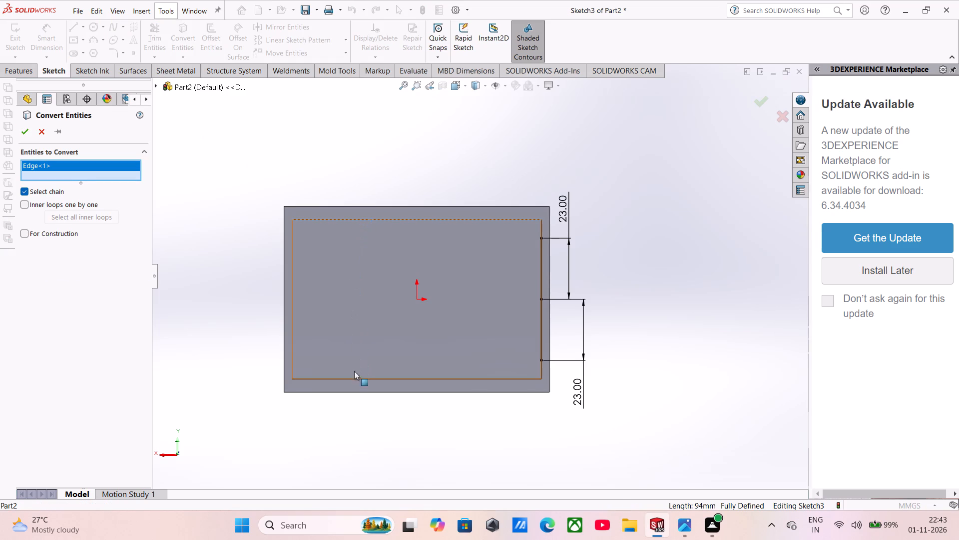
click(353, 380)
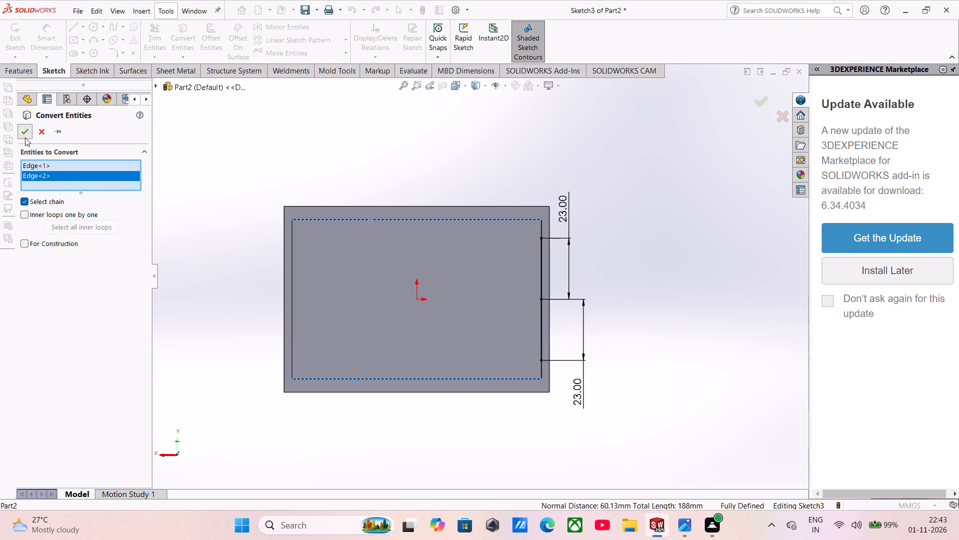
click(25, 137)
Draw two 7 mm vertical lines joining the boss's +X corners to the outer endpoints of the 23 mm lines.
scroll(377, 203, down, 1)
scroll(505, 273, down, 3)
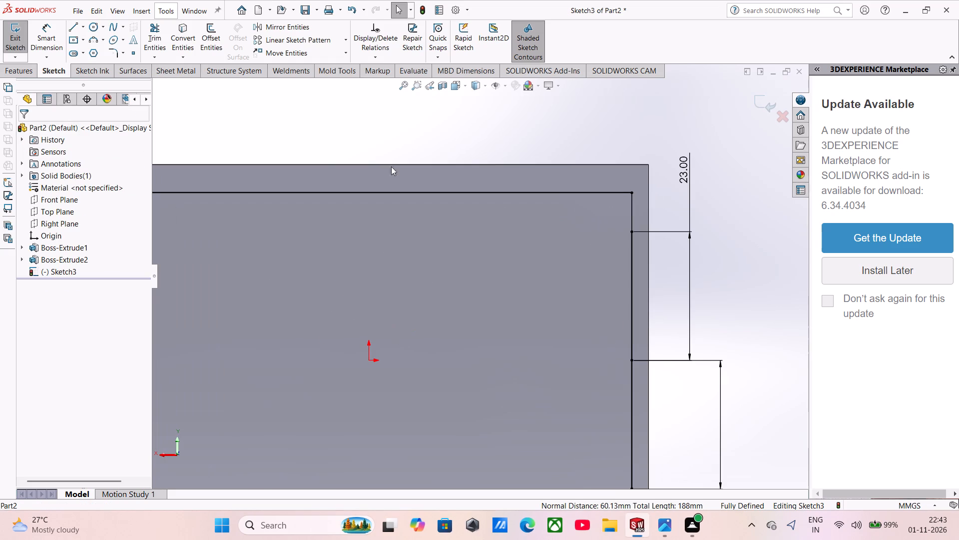
click(73, 25)
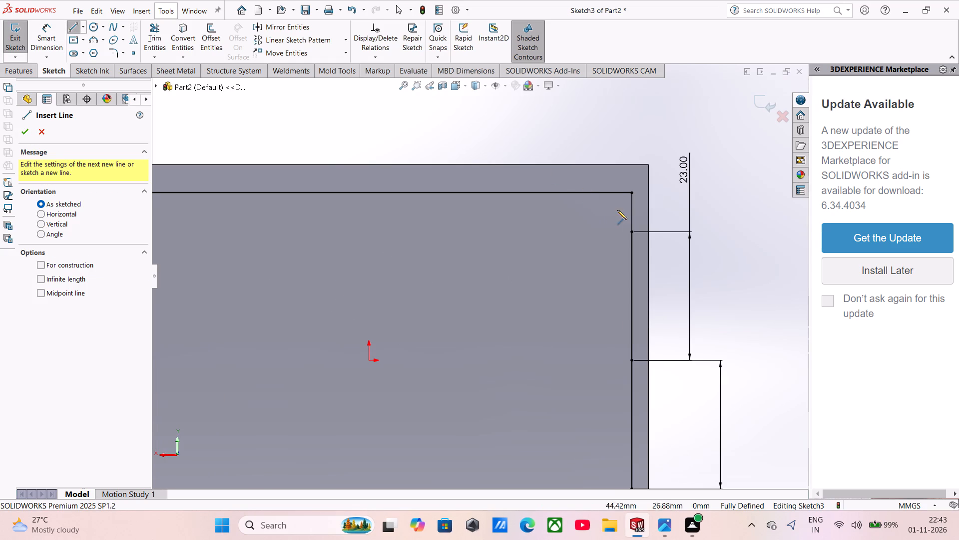
click(630, 191)
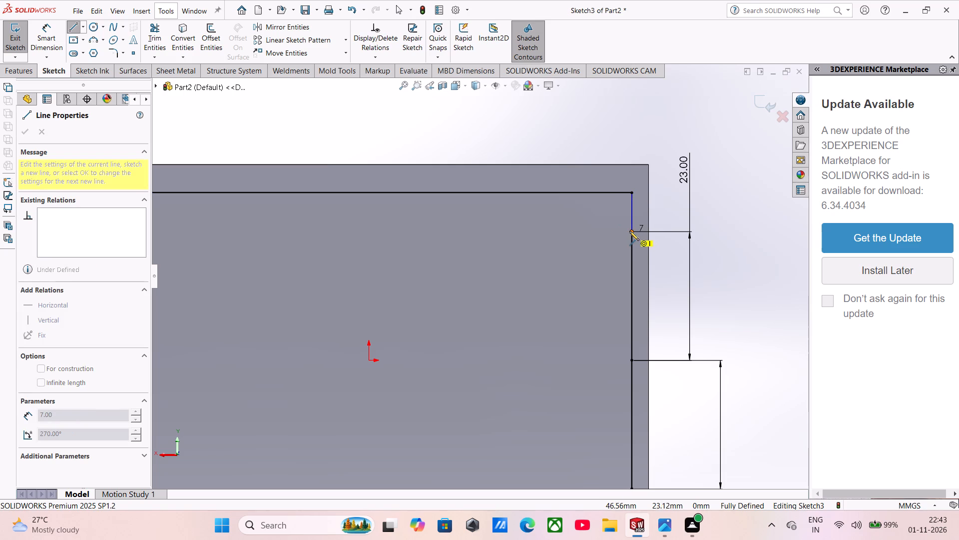
click(629, 231)
scroll(625, 265, up, 4)
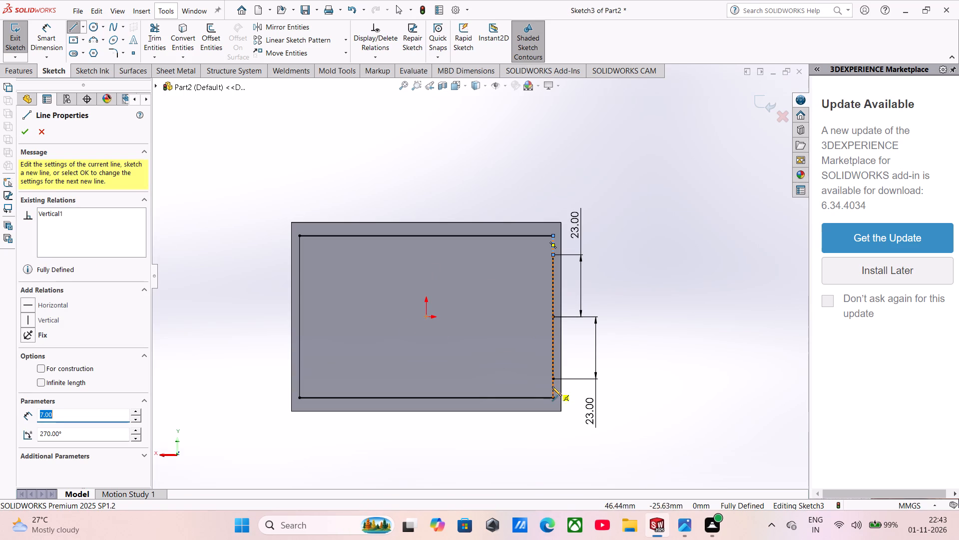
click(552, 396)
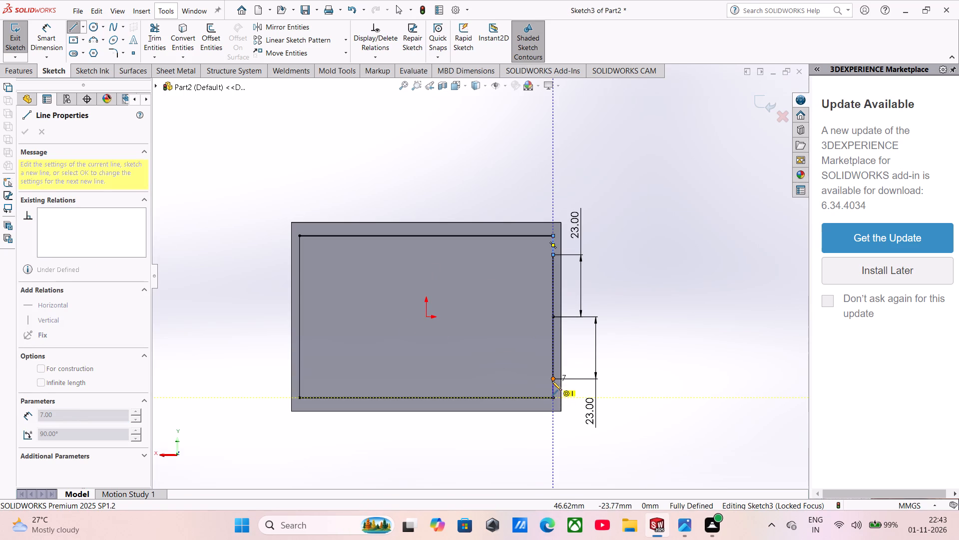
click(552, 381)
Trim away both 23 mm vertical lines on the boss's +X short edge, leaving only the short corner segments.
scroll(552, 381, down, 2)
click(148, 36)
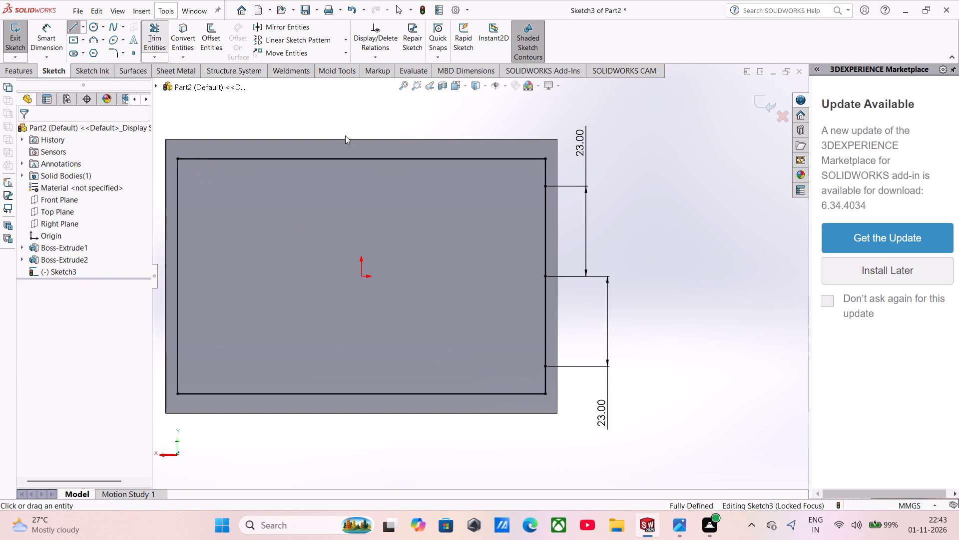
click(546, 240)
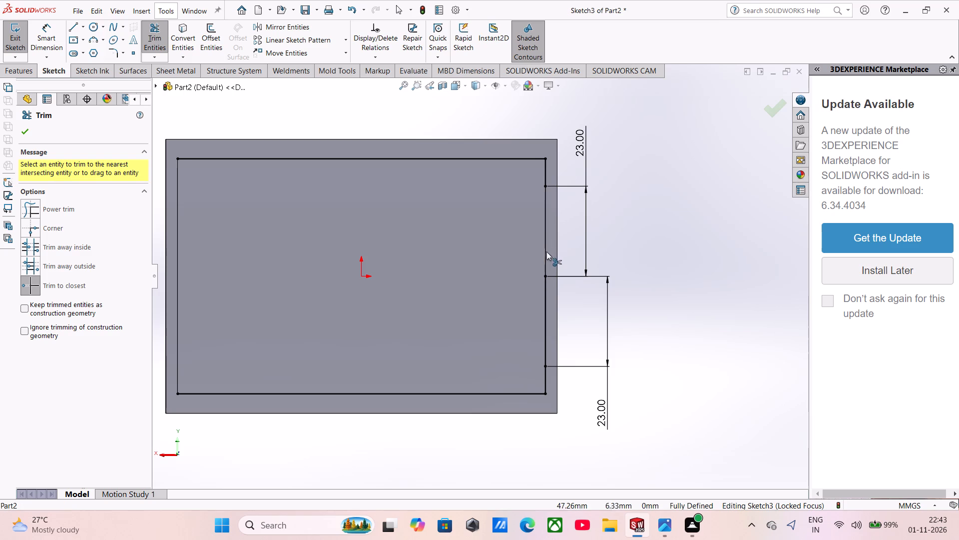
click(543, 288)
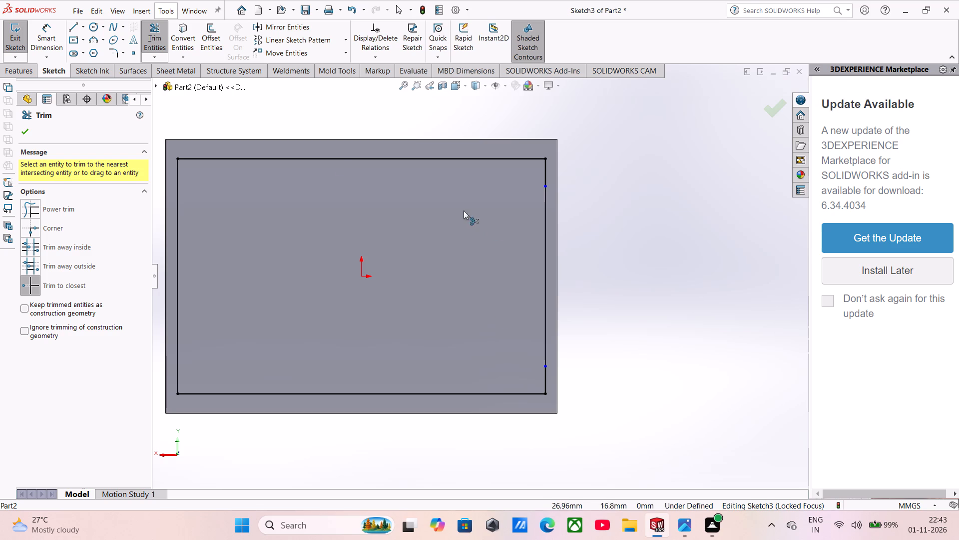
Draw a horizontal line about 11 mm long inward from the midpoint of the boss's +X short edge.
click(73, 29)
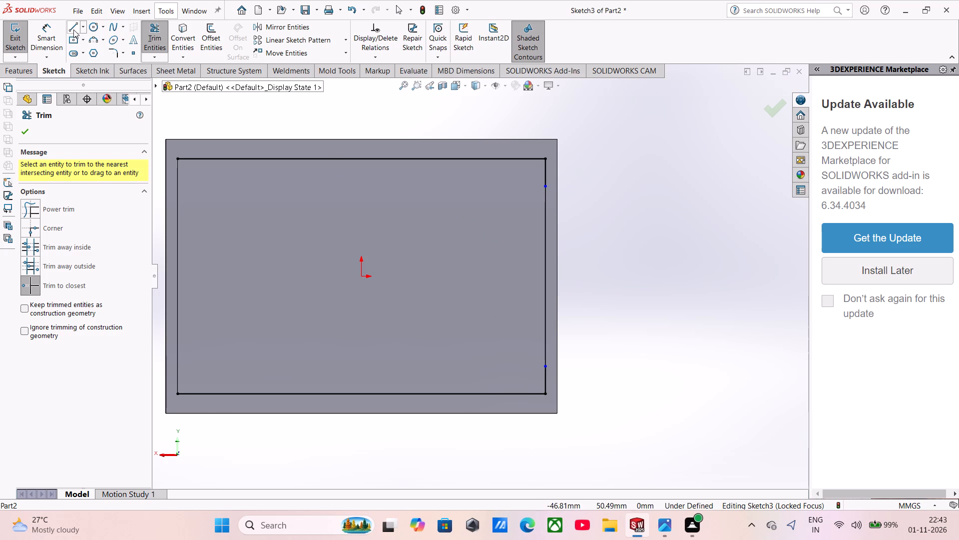
click(543, 274)
click(501, 274)
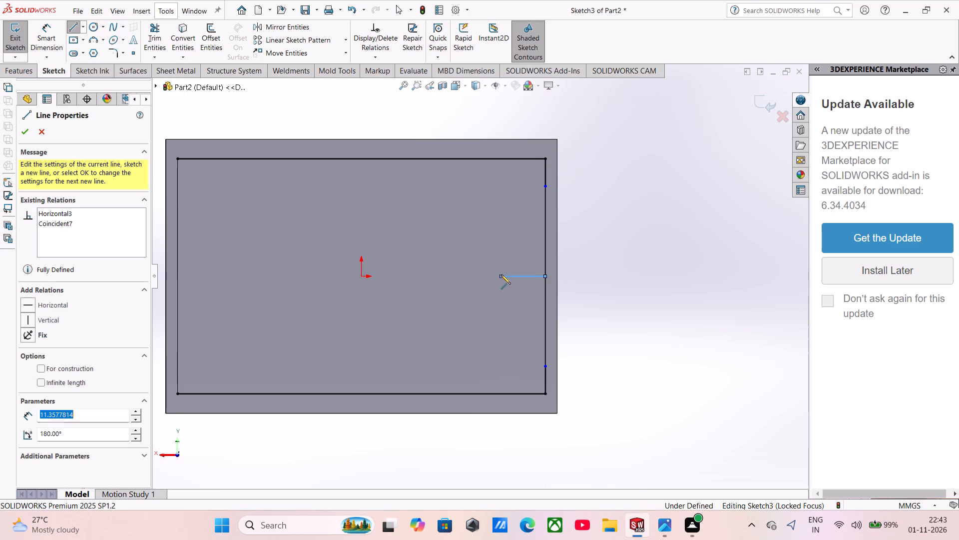
Dimension the horizontal line running inward from the boss's +X short edge to 11 mm.
click(42, 43)
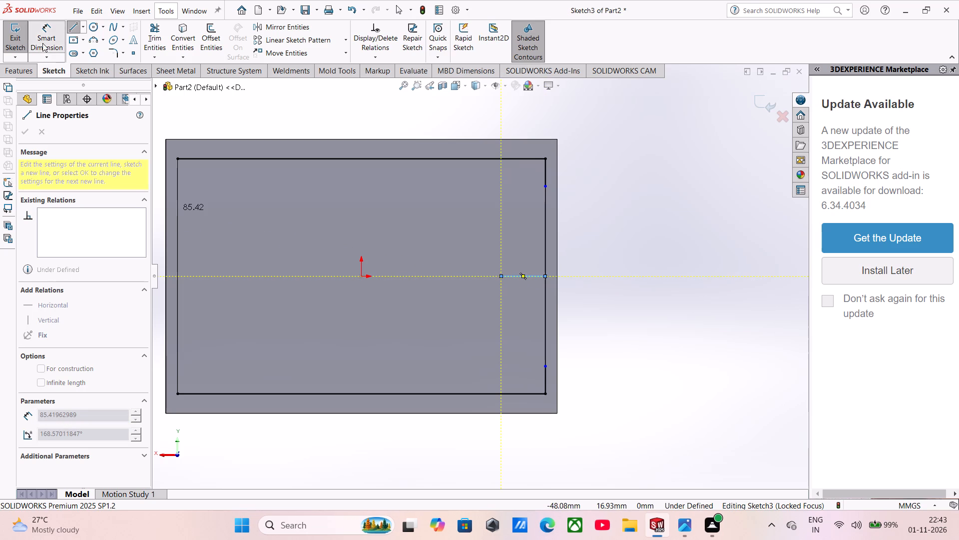
click(525, 276)
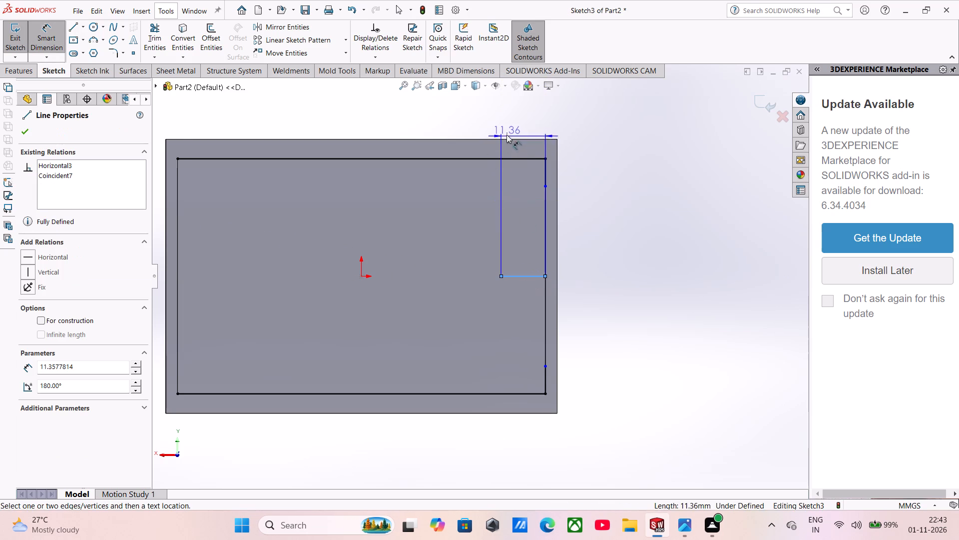
click(505, 126)
text(11)
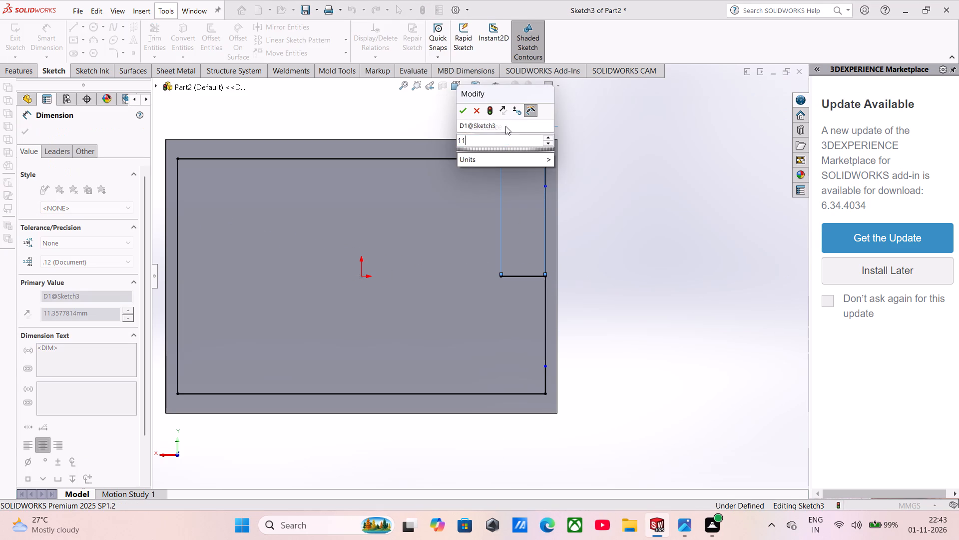
key(Return)
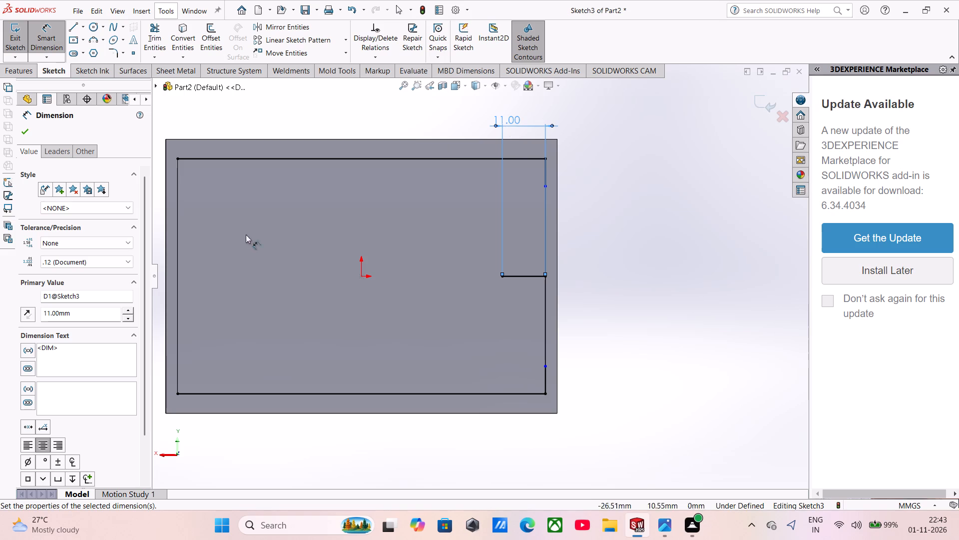
Draw a vertical midpoint line centred on the inner end of the 11 mm line and set its length to 23 mm.
click(81, 24)
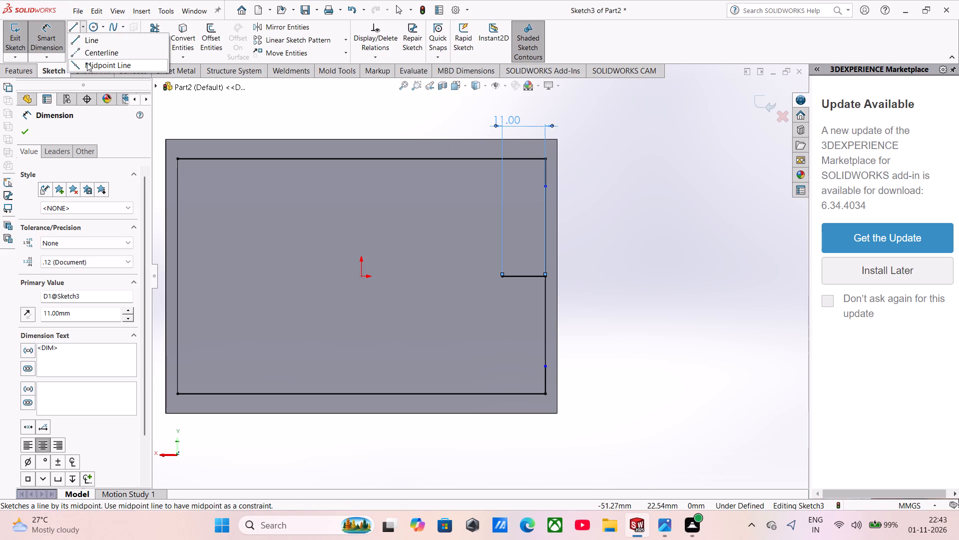
click(87, 62)
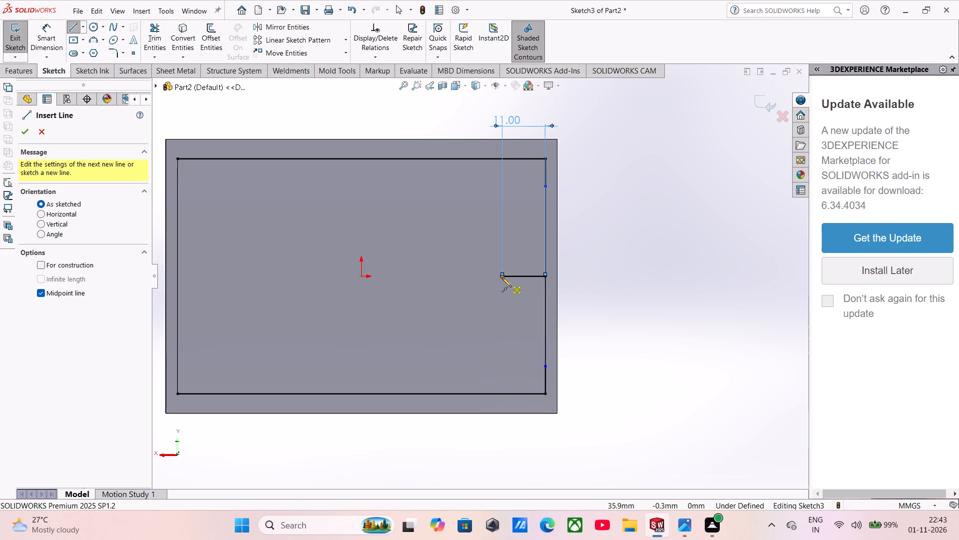
click(502, 277)
click(502, 322)
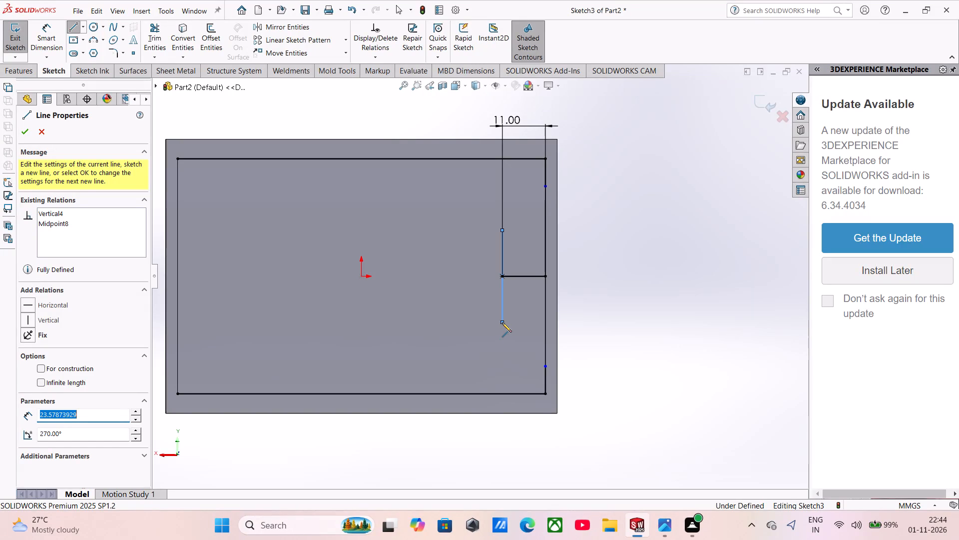
text(23)
key(Return)
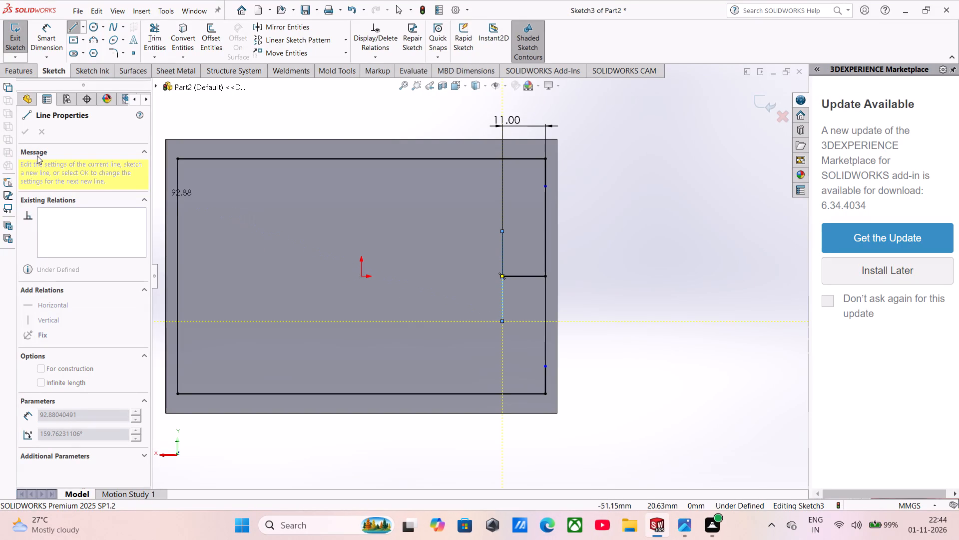
key(Escape)
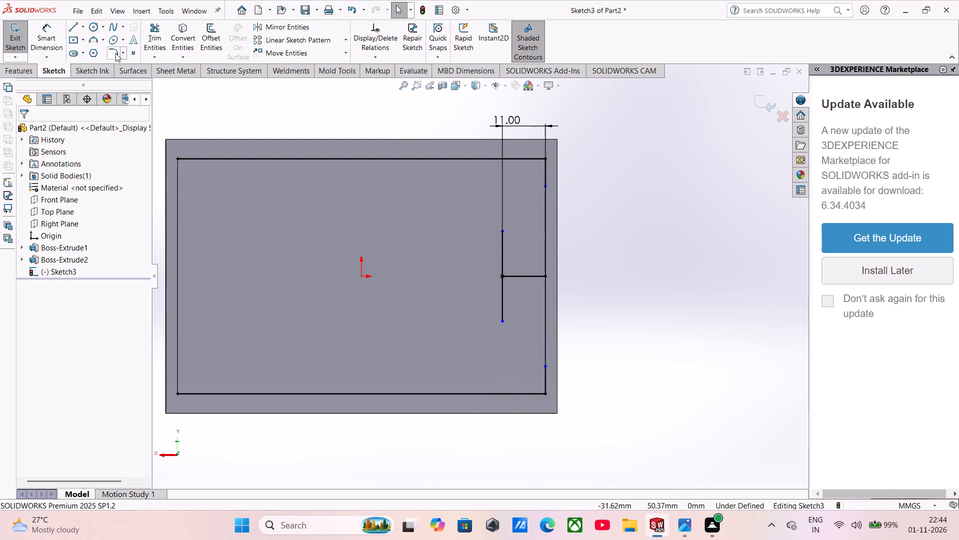
From the upper corner segment's free end, draw a horizontal line about 11 mm inward and an 11.5 mm vertical line down to the 23 mm line.
click(74, 28)
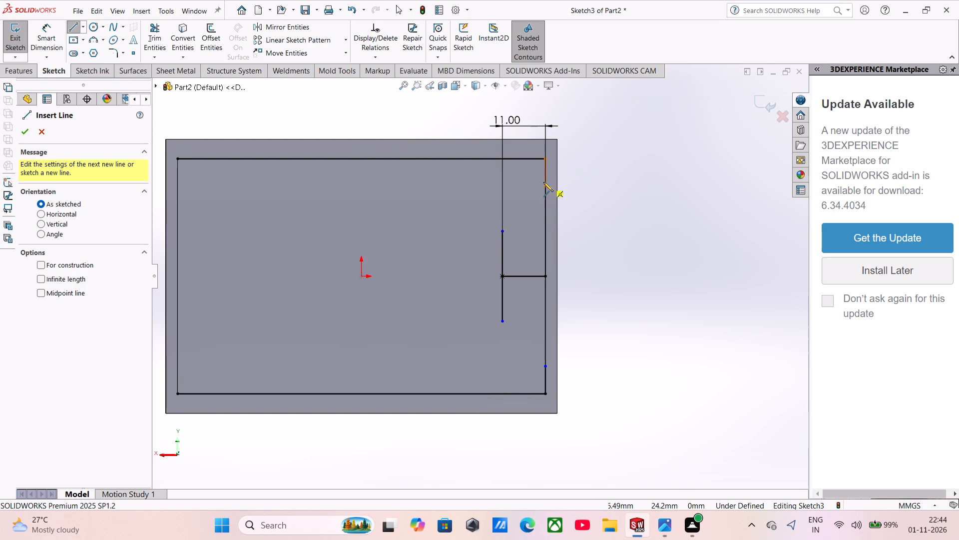
click(543, 186)
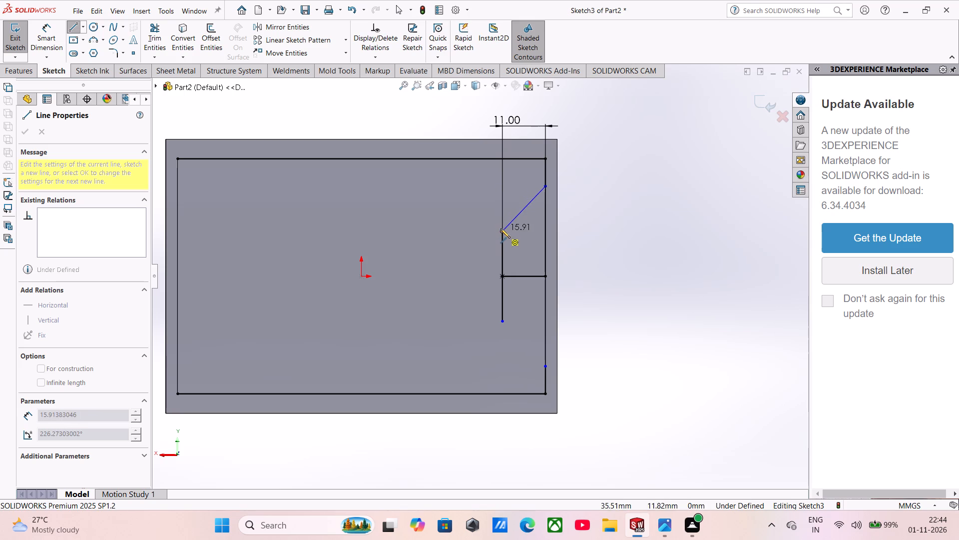
scroll(501, 182, down, 7)
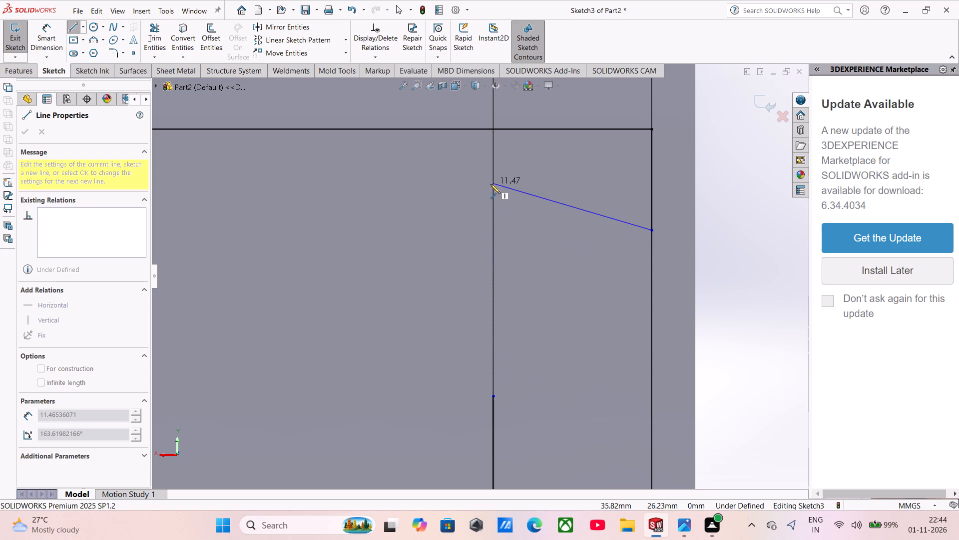
click(492, 231)
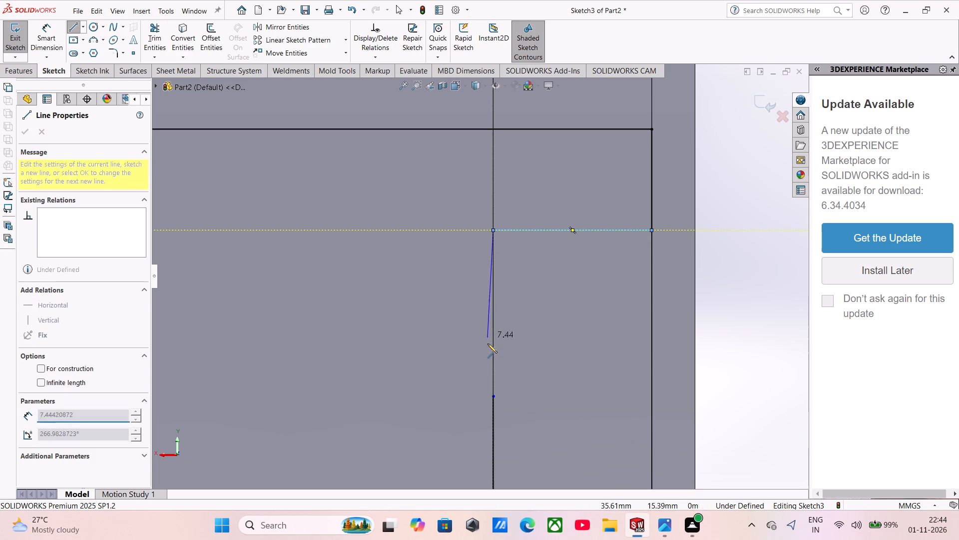
click(492, 396)
scroll(510, 366, up, 6)
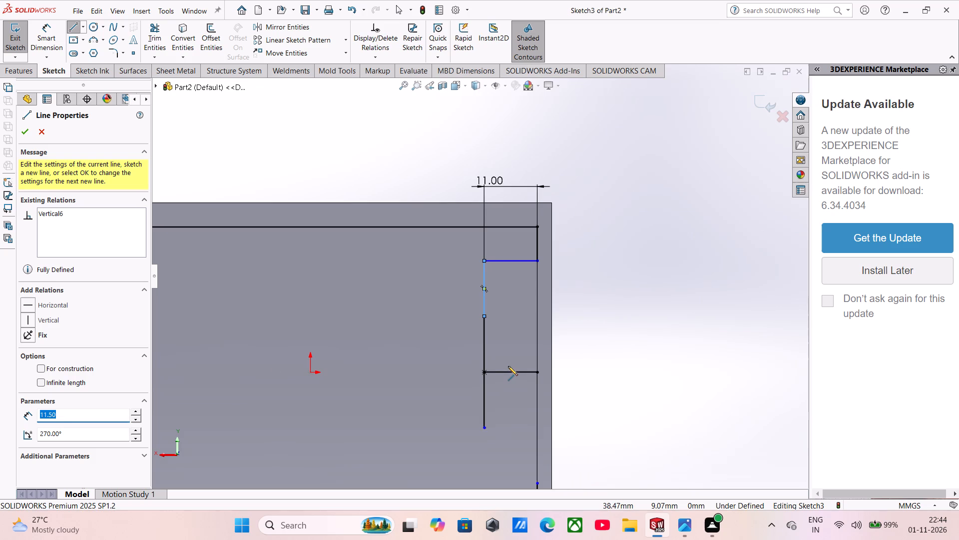
click(151, 31)
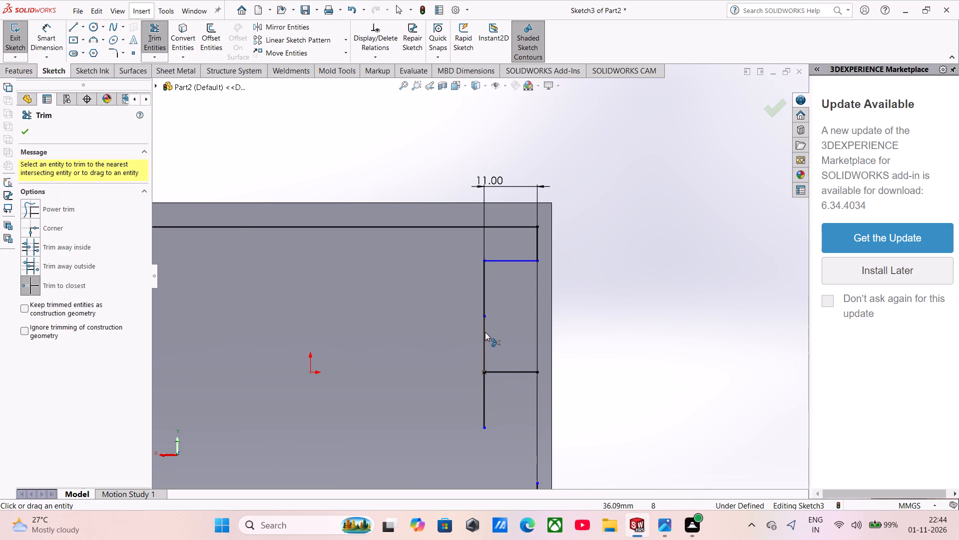
scroll(445, 366, up, 3)
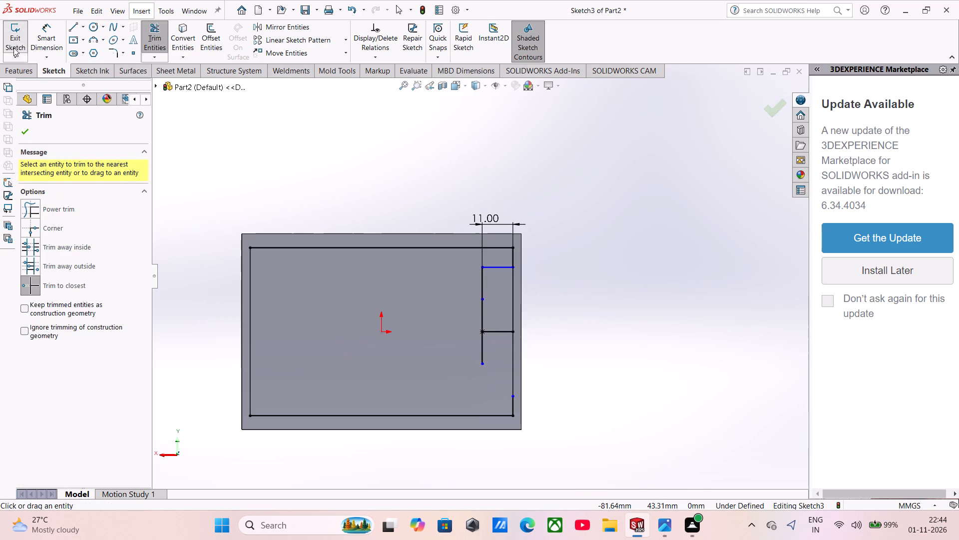
From the lower corner segment's free end, draw an 11 mm horizontal line inward and an 11.5 mm vertical line up to the 23 mm line.
click(71, 31)
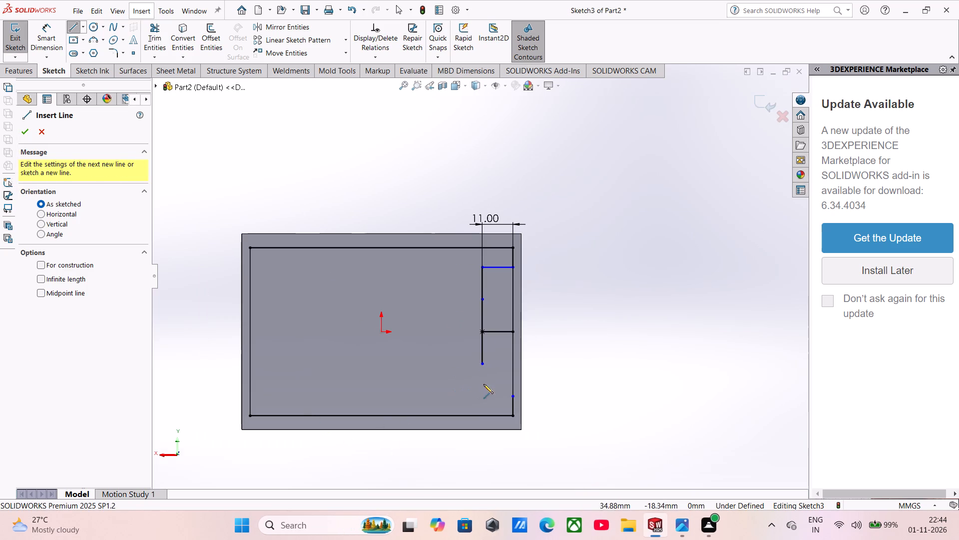
click(510, 397)
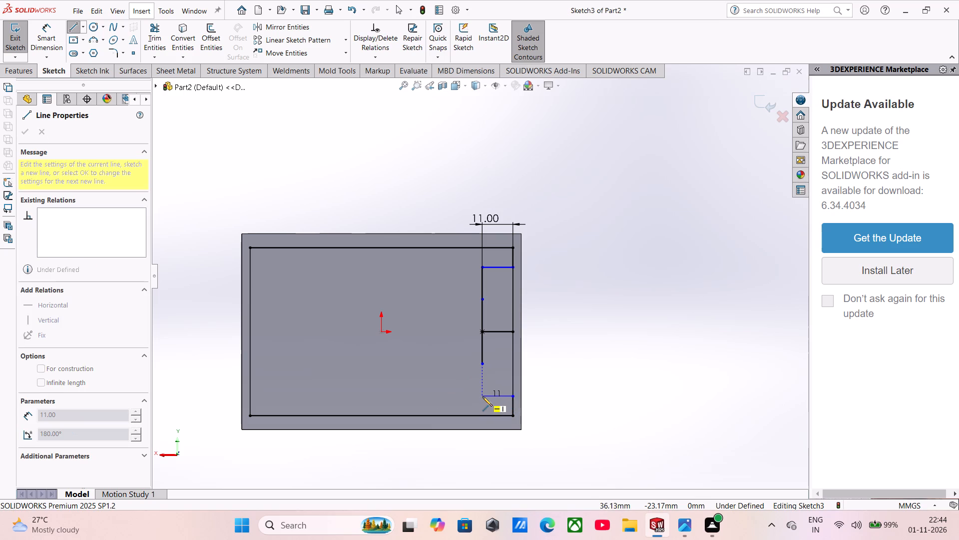
click(480, 396)
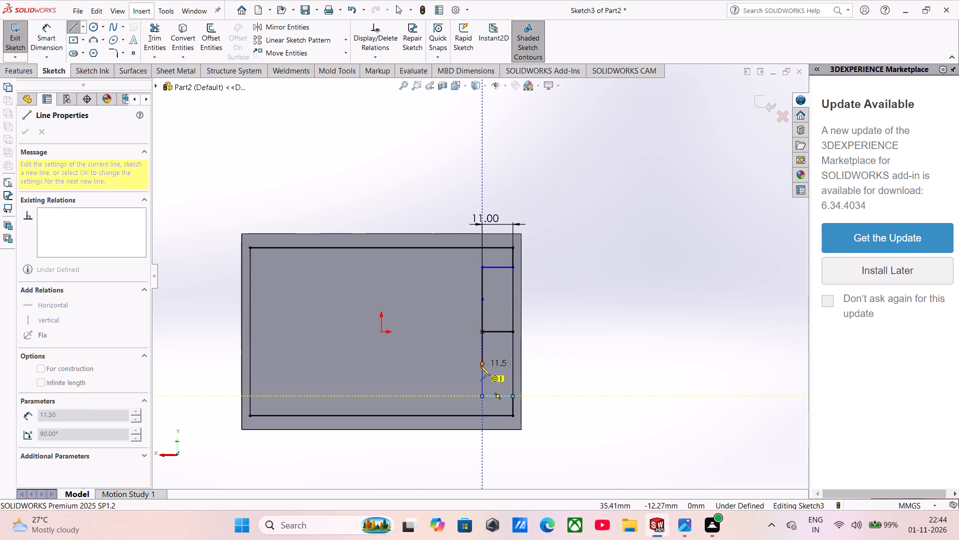
click(481, 364)
scroll(481, 364, down, 3)
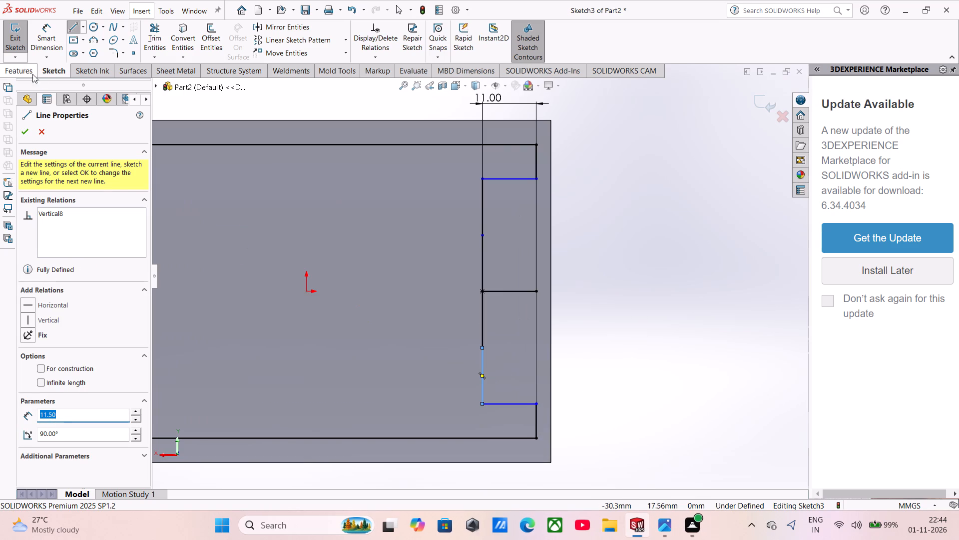
Trim away both halves of the 23 mm vertical line and the 11 mm horizontal centre line.
click(147, 34)
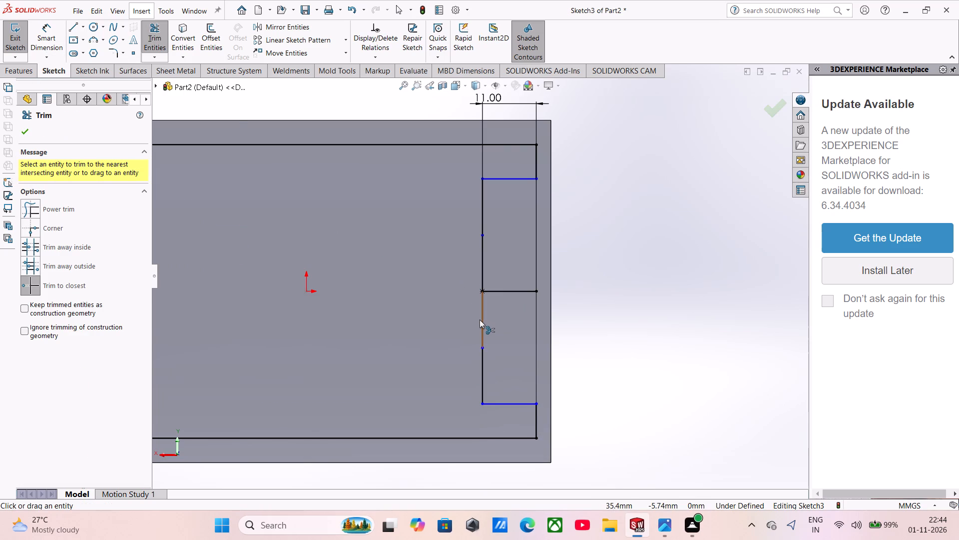
click(479, 319)
click(495, 275)
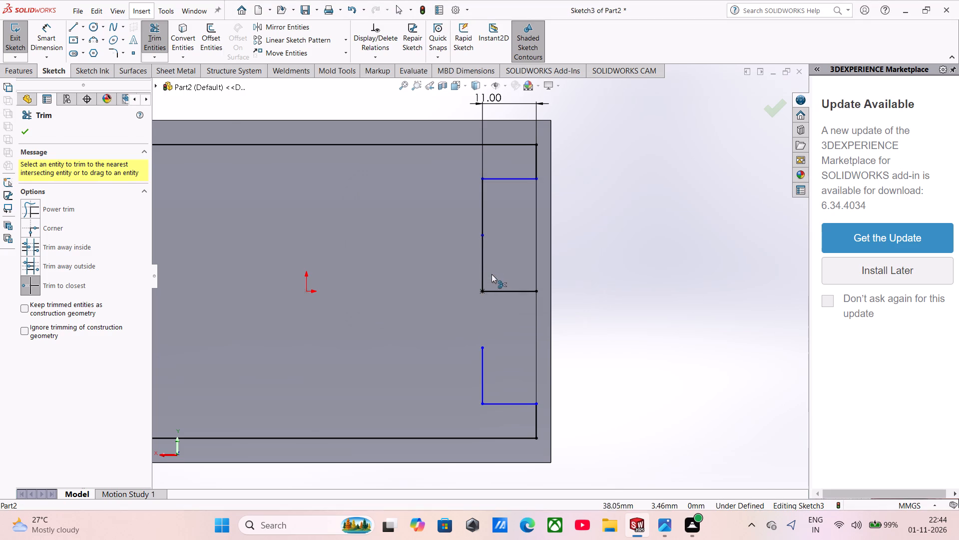
click(483, 269)
click(481, 269)
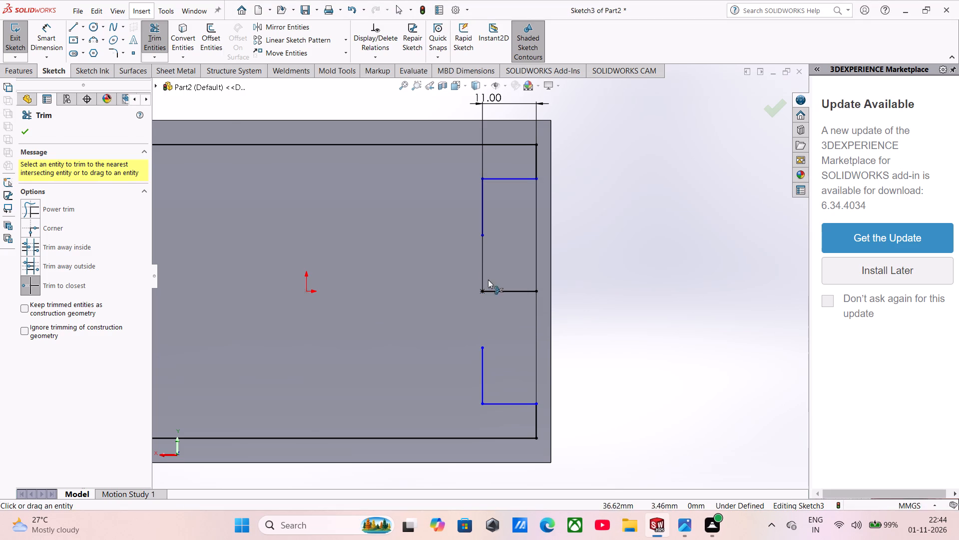
click(493, 291)
scroll(434, 277, up, 3)
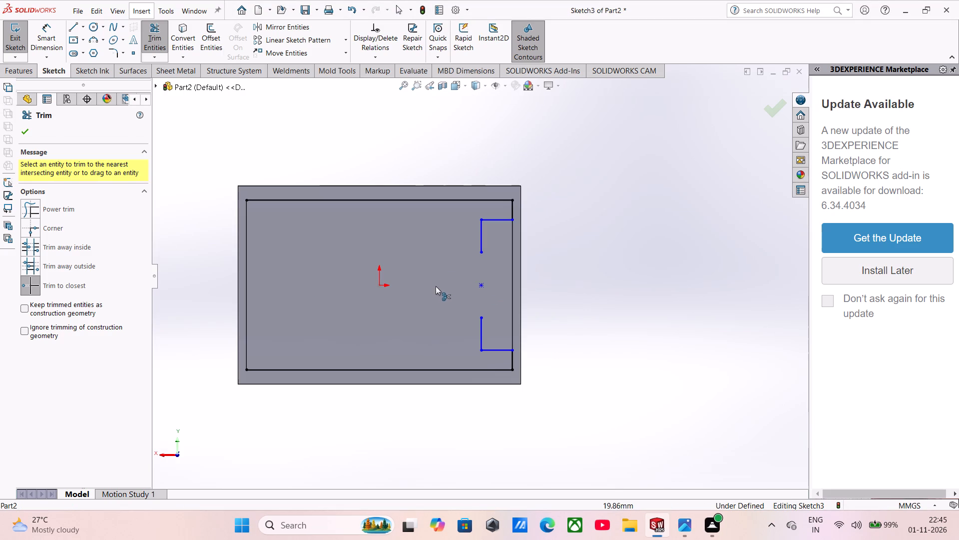
Add 5 mm sketch fillets to the inner corners of the upper and lower L-shaped line pairs.
click(111, 57)
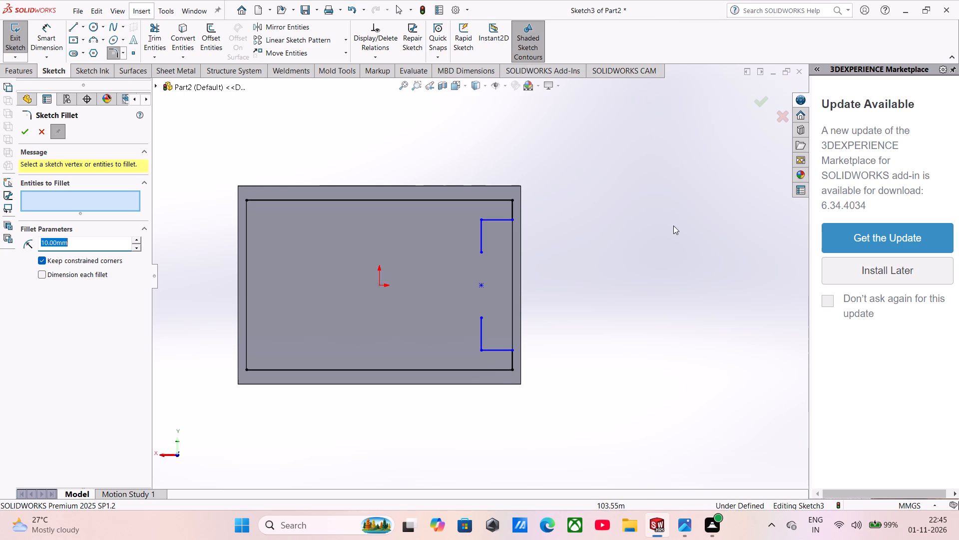
key(5)
key(Return)
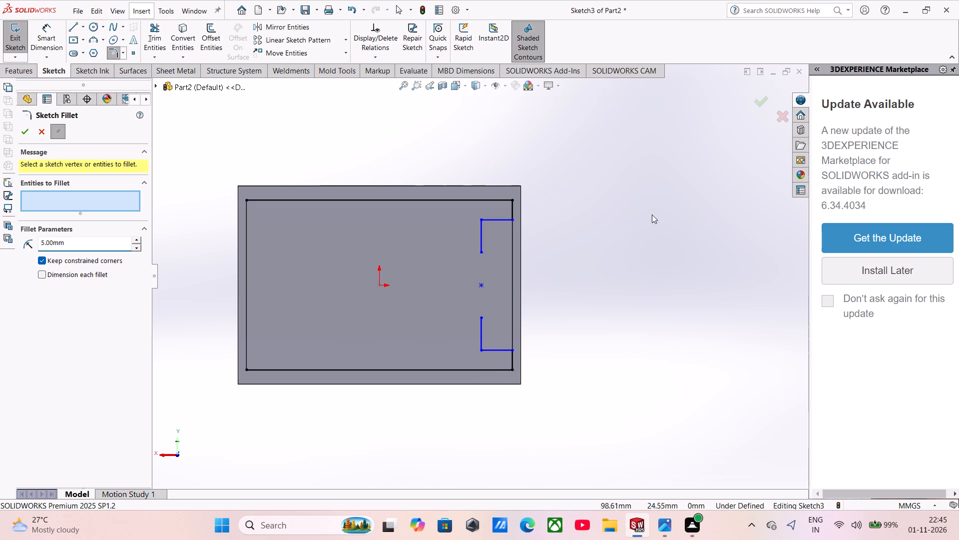
click(480, 229)
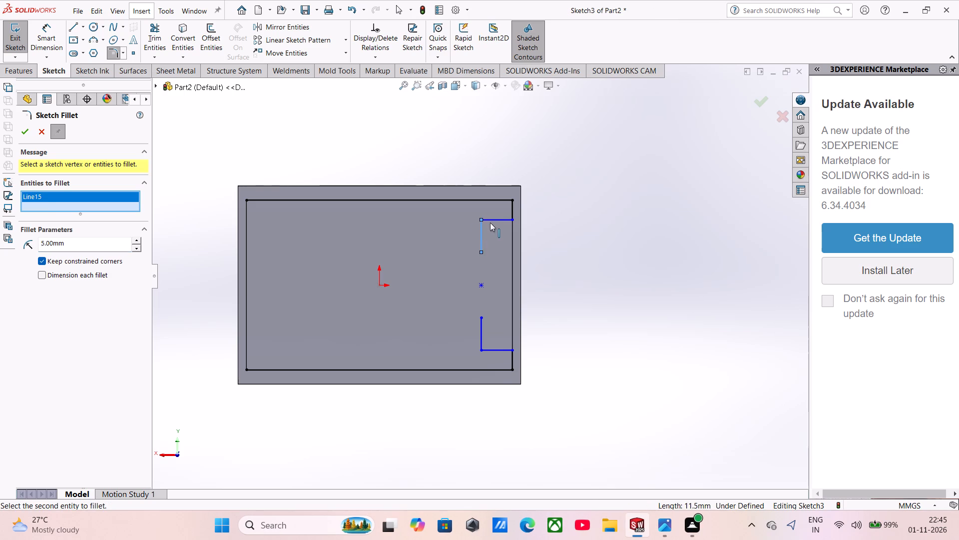
click(492, 220)
click(480, 335)
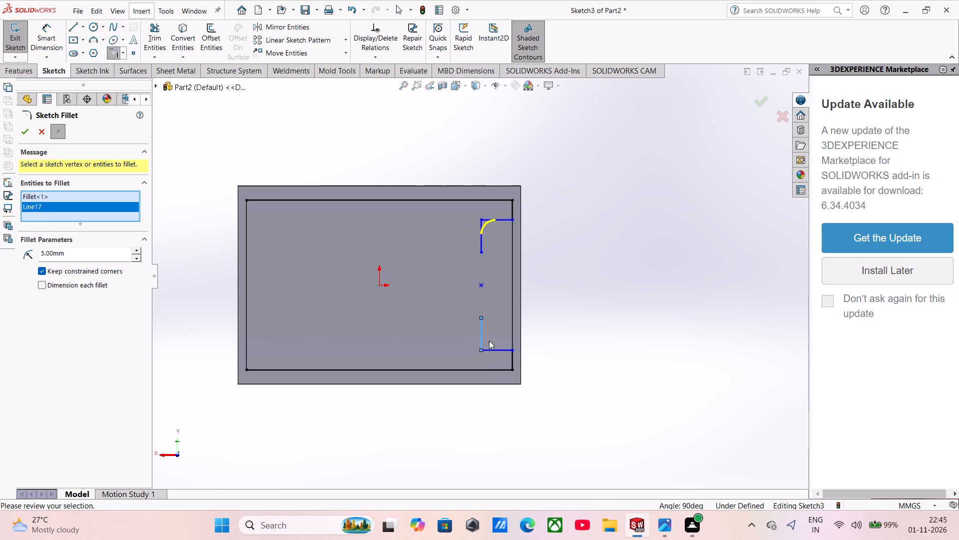
click(496, 348)
click(21, 132)
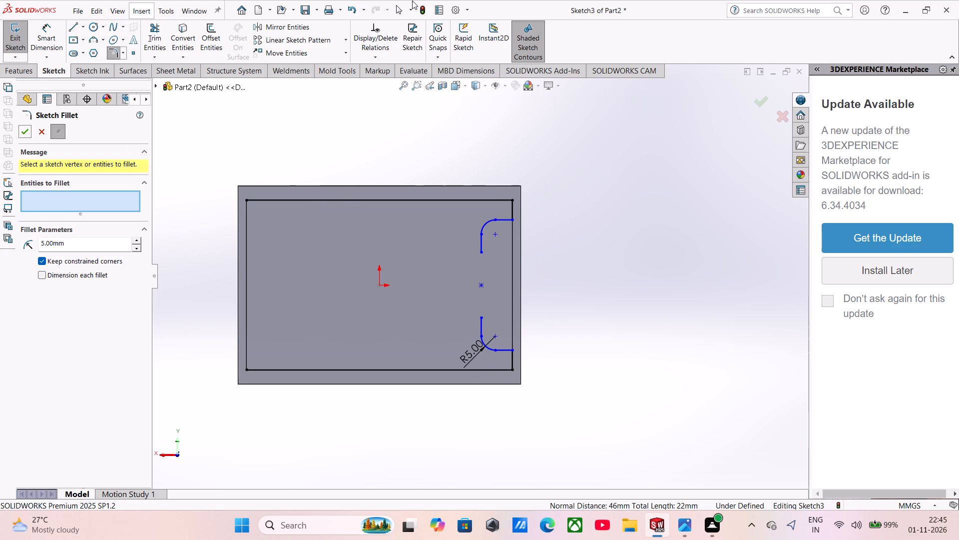
Draw a three-point arc of about 20 mm radius between the free ends of the two vertical lines, bulging toward the boss centre.
click(91, 40)
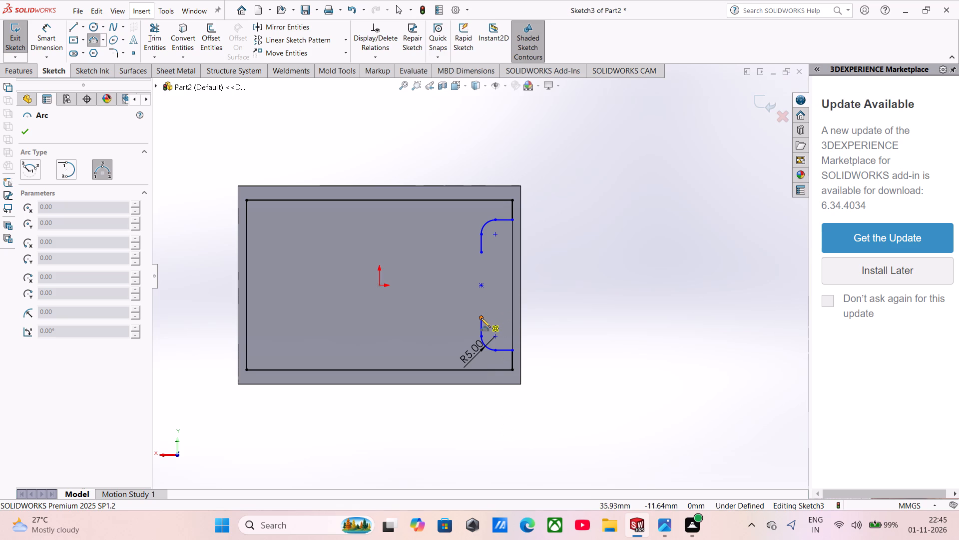
click(481, 318)
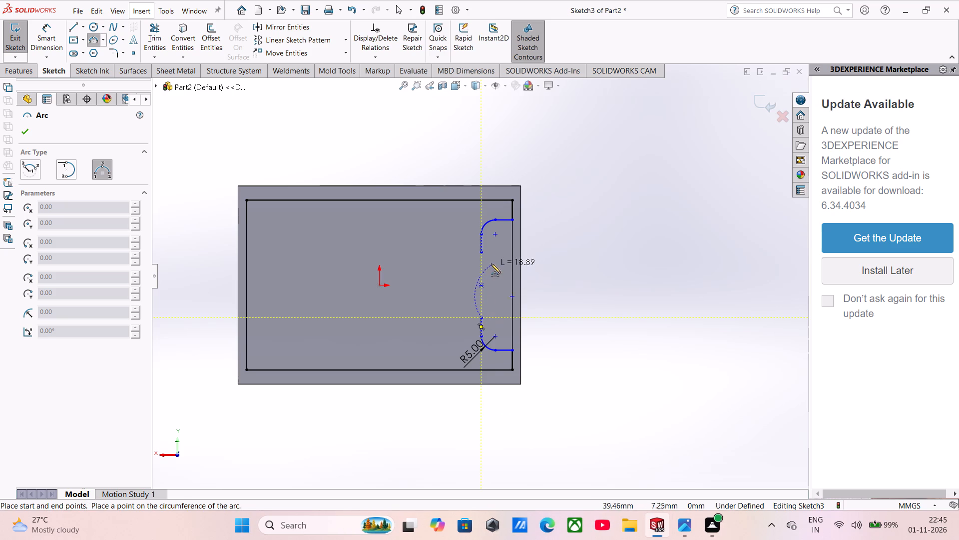
click(479, 251)
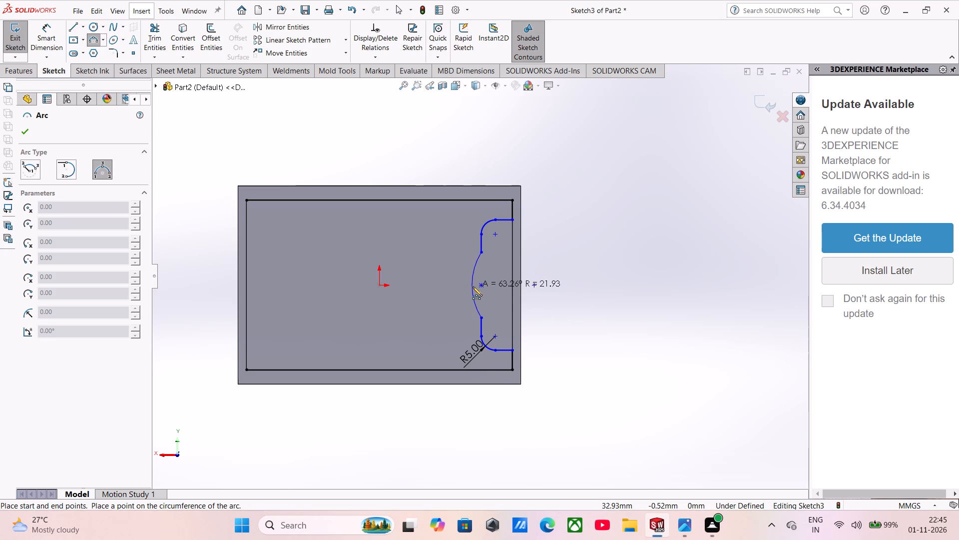
click(471, 286)
scroll(470, 304, down, 2)
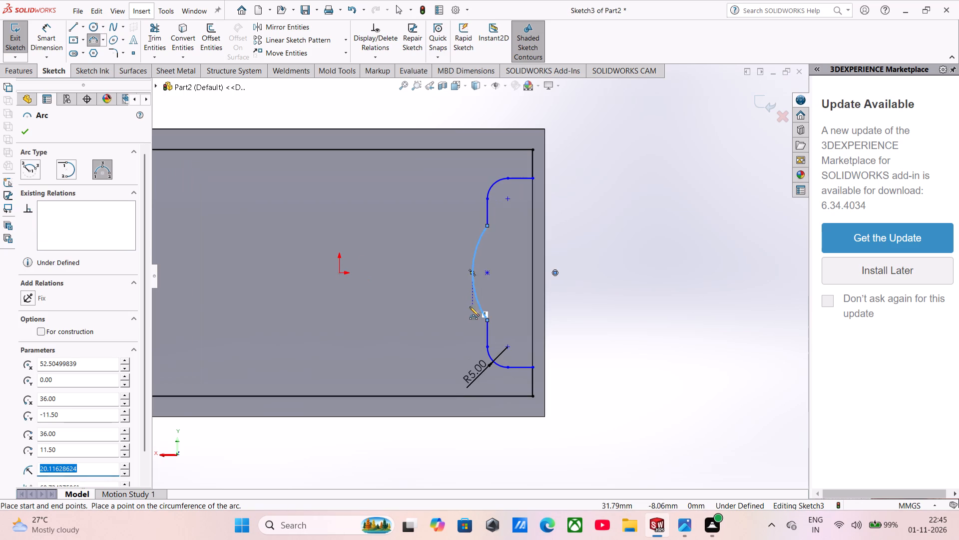
click(27, 127)
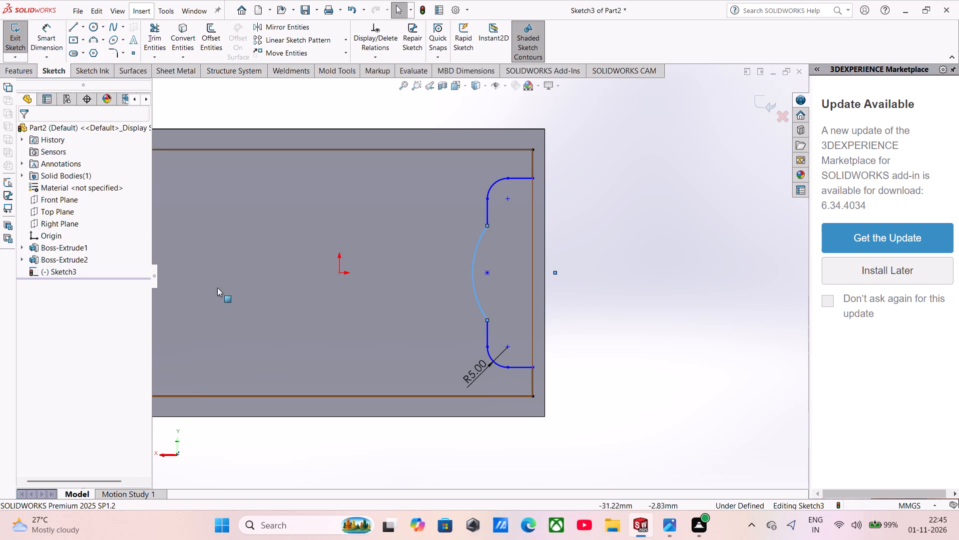
scroll(300, 337, up, 3)
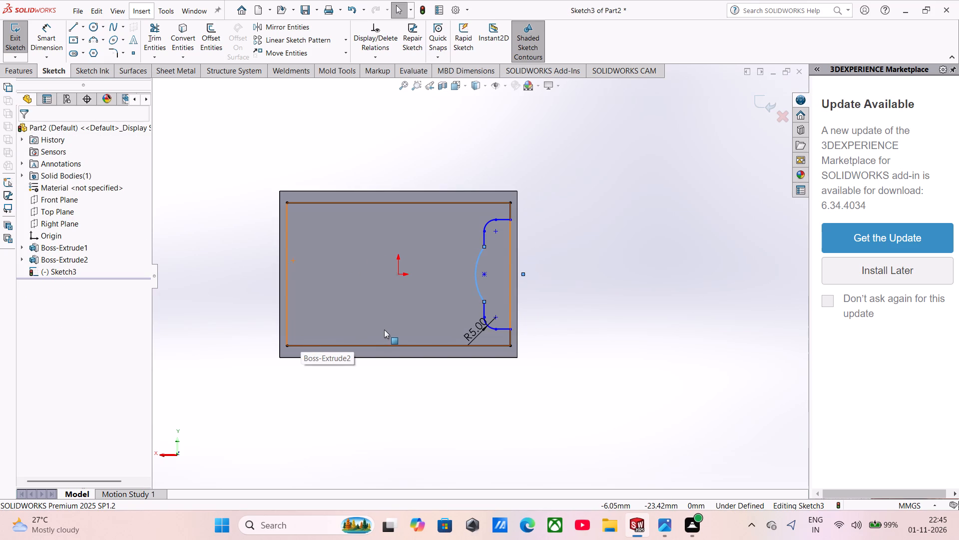
Convert the boss edge across the notch's open side into a sketch line.
middle_drag(451, 287, 456, 251)
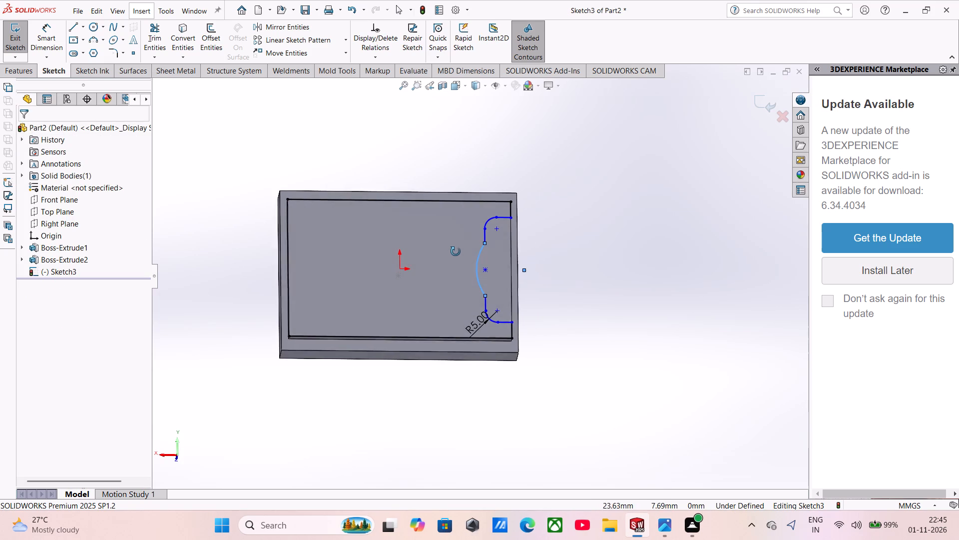
middle_drag(456, 251, 452, 259)
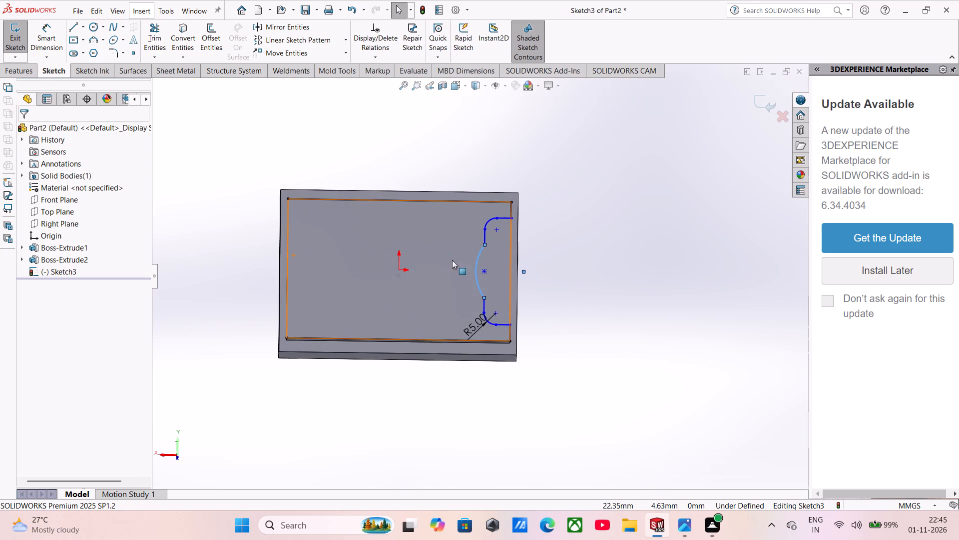
click(176, 35)
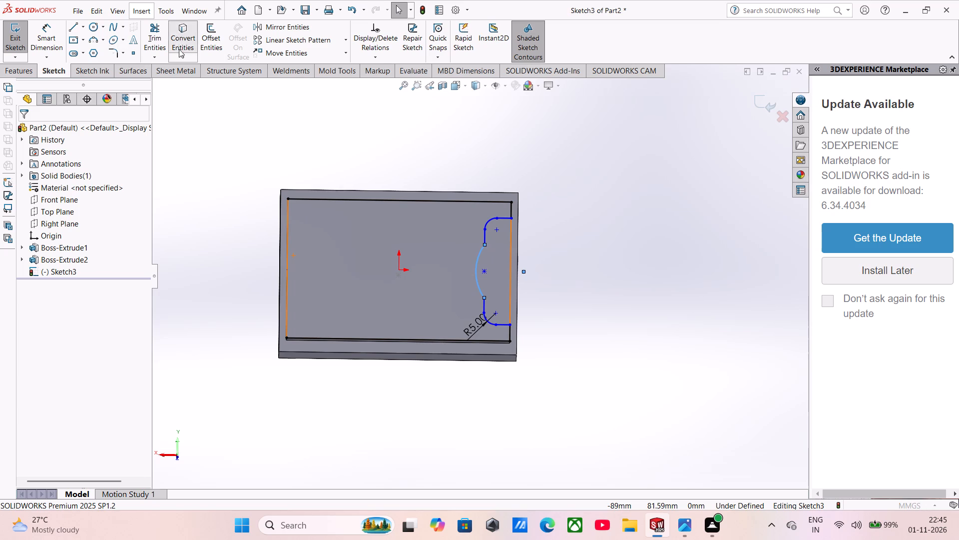
click(510, 281)
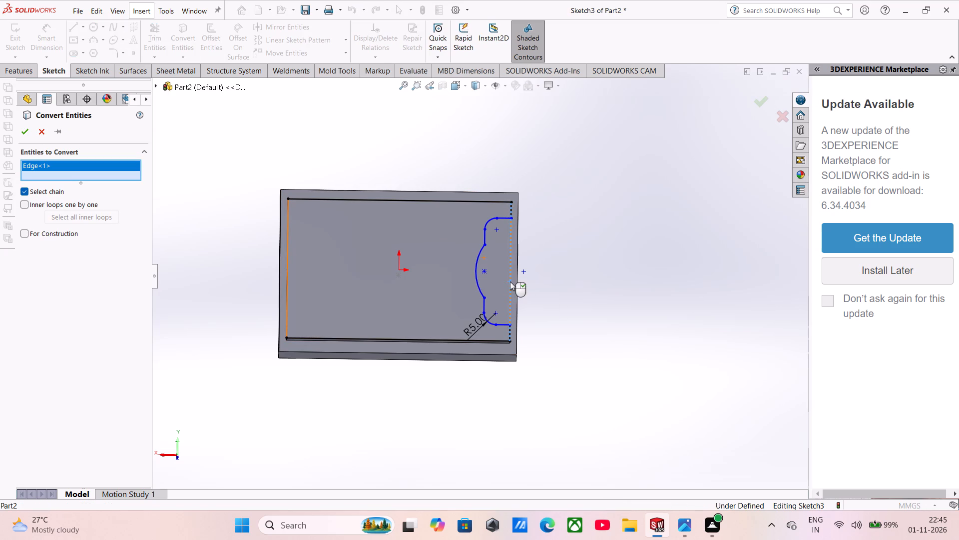
click(24, 135)
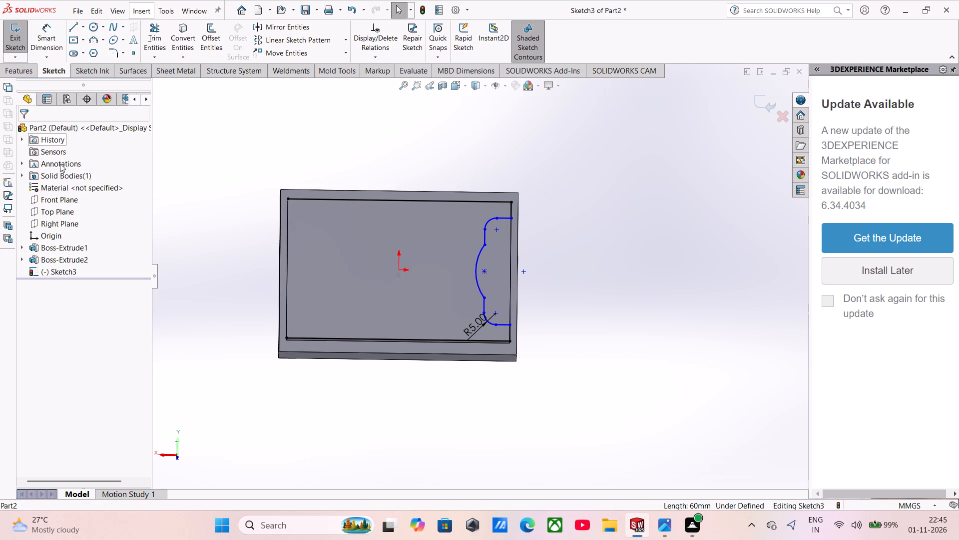
Trim away the excess boss-outline lines above and below the notch, leaving the closed notch profile.
click(158, 26)
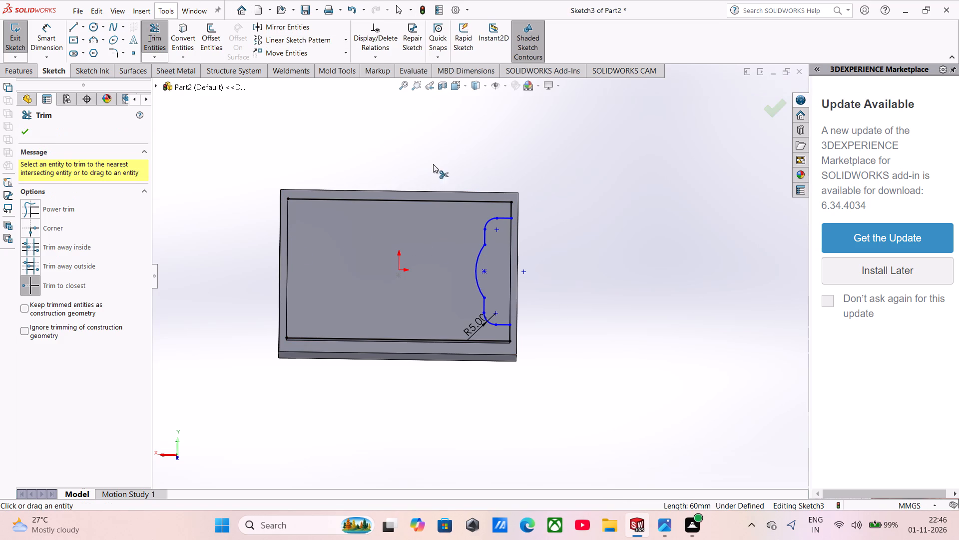
click(514, 213)
click(497, 202)
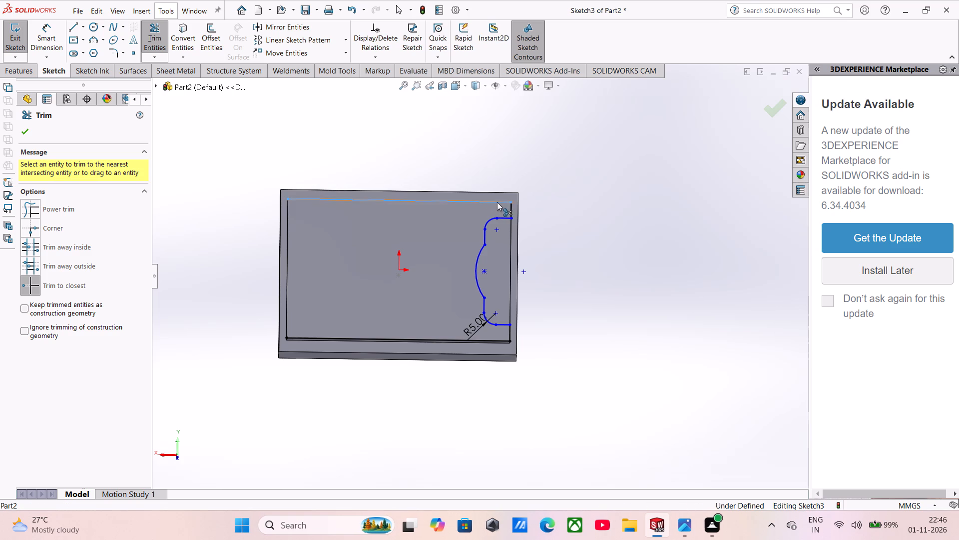
click(511, 206)
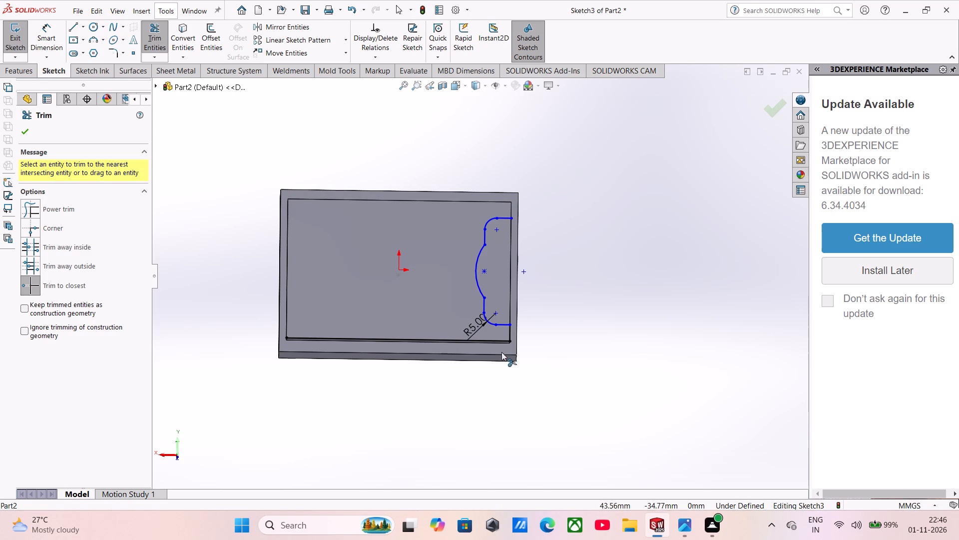
click(509, 336)
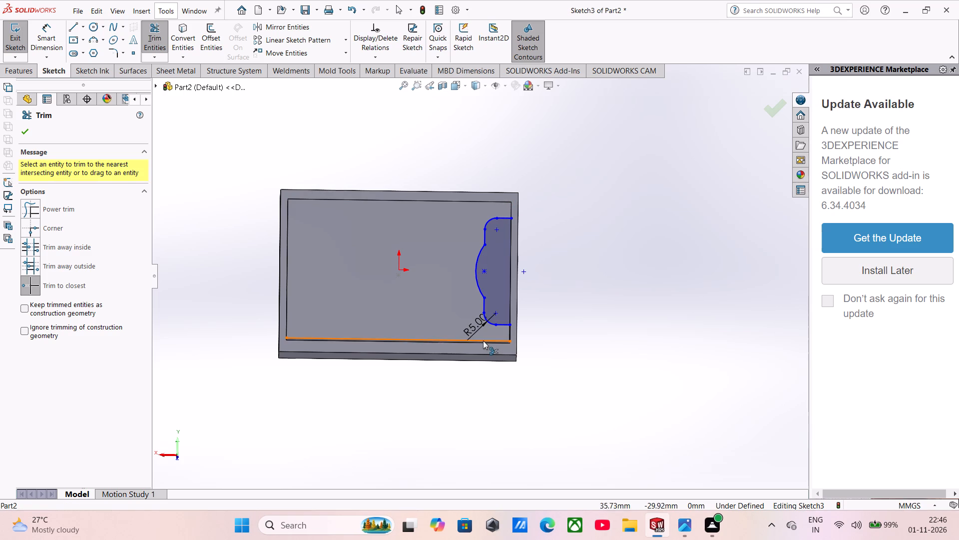
click(483, 340)
Extrude-cut the closed notch contour with a Mid Plane end condition and a depth of 4 mm.
click(23, 72)
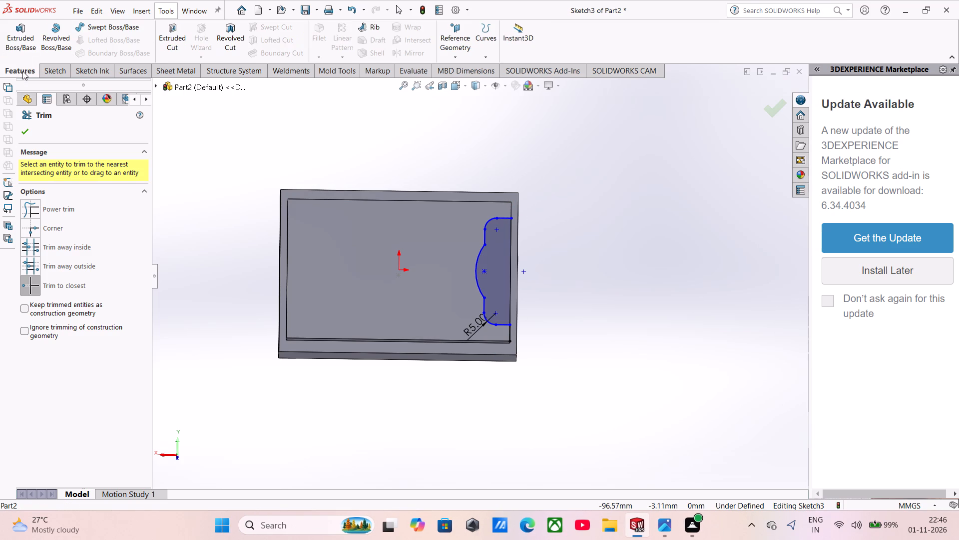
click(178, 38)
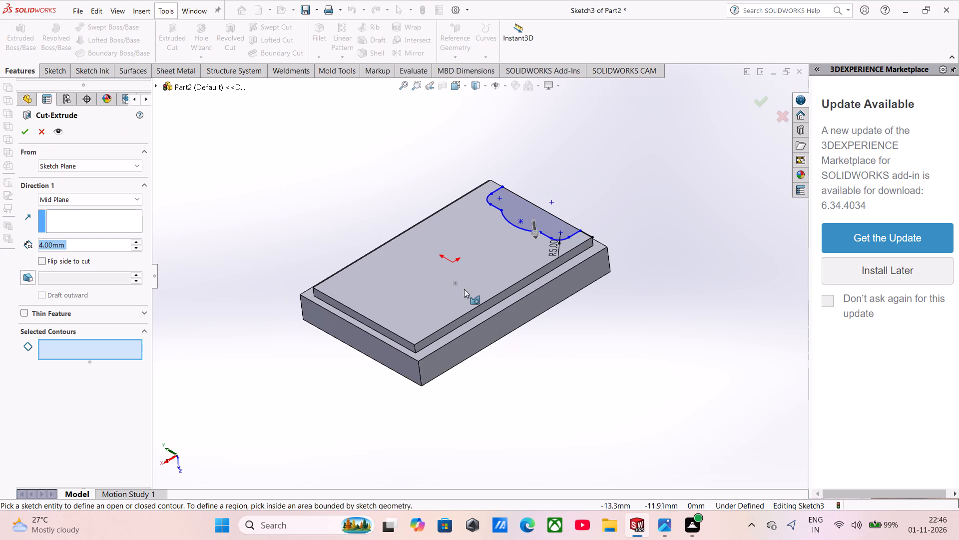
middle_drag(566, 252, 530, 322)
click(107, 347)
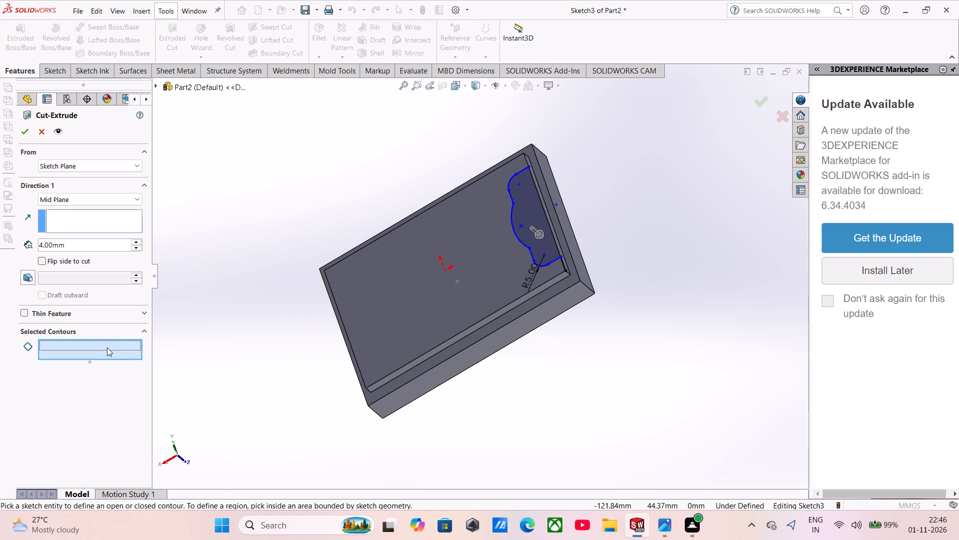
click(517, 234)
middle_drag(518, 277, 486, 314)
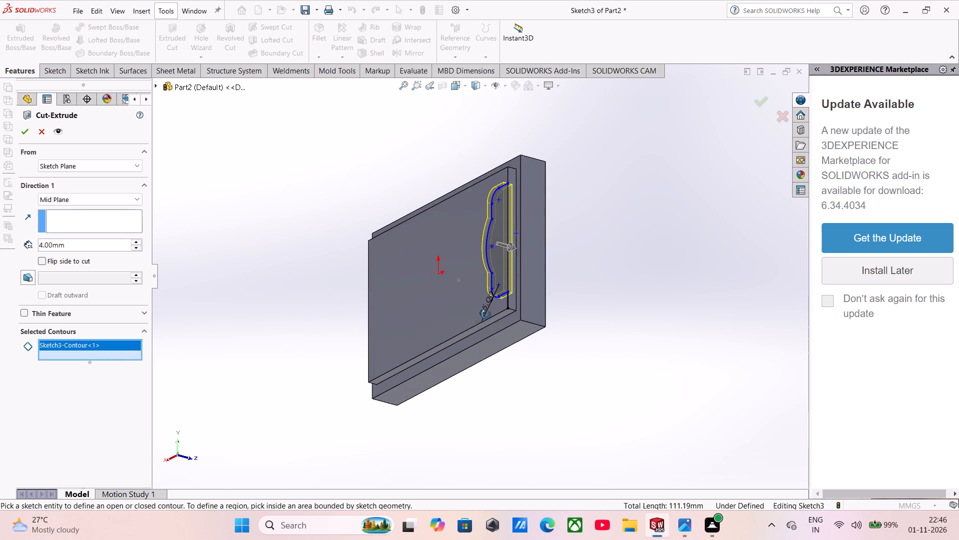
middle_drag(486, 314, 486, 316)
click(24, 129)
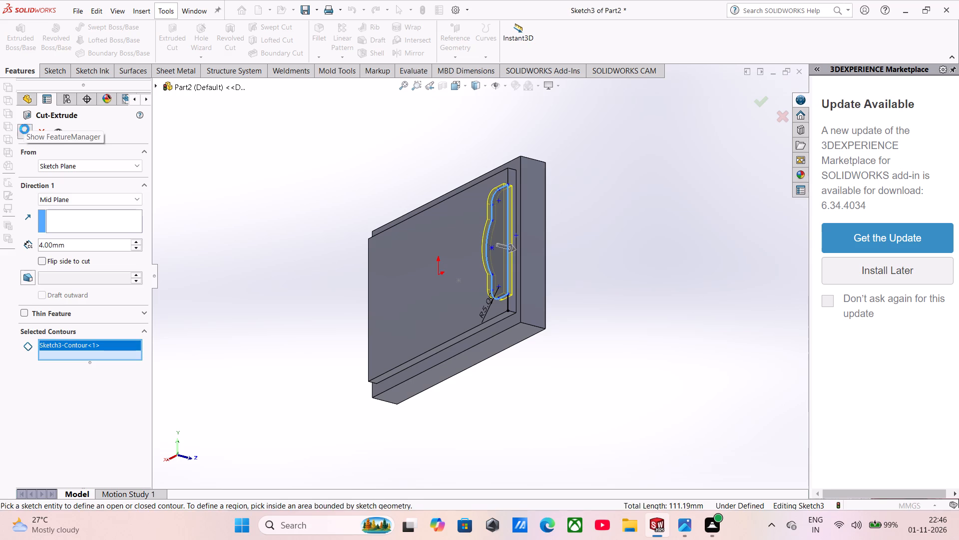
Start a new sketch on the notched outer face of the boss.
middle_drag(436, 292, 487, 178)
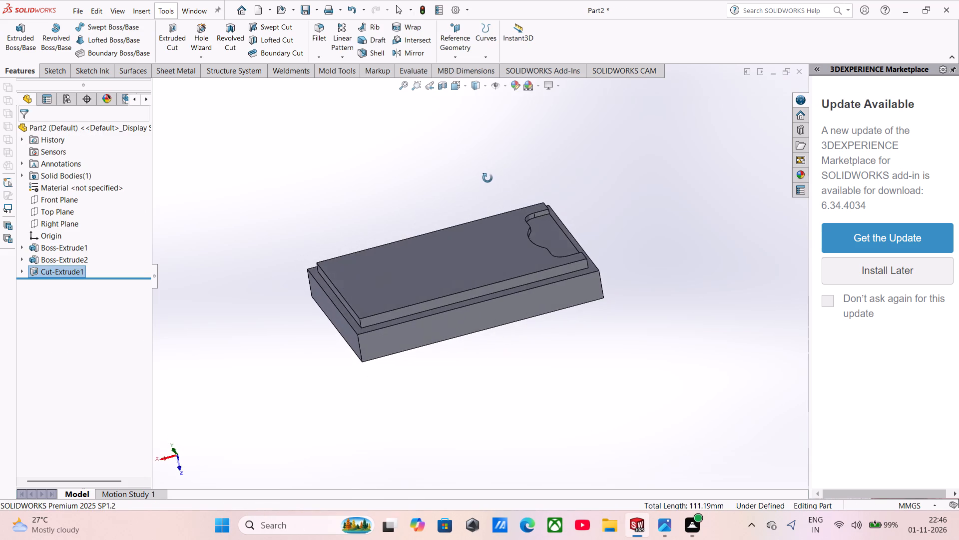
middle_drag(487, 178, 492, 268)
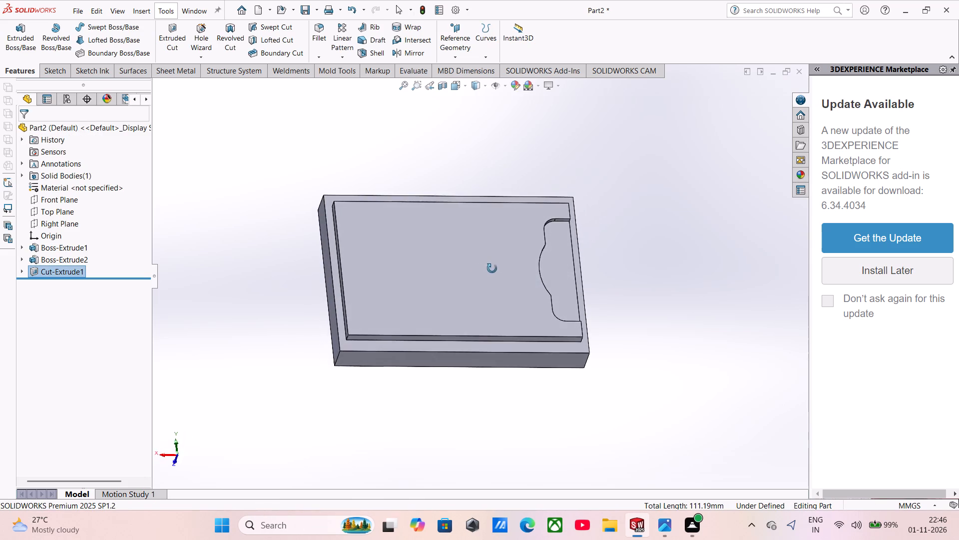
middle_drag(492, 268, 487, 283)
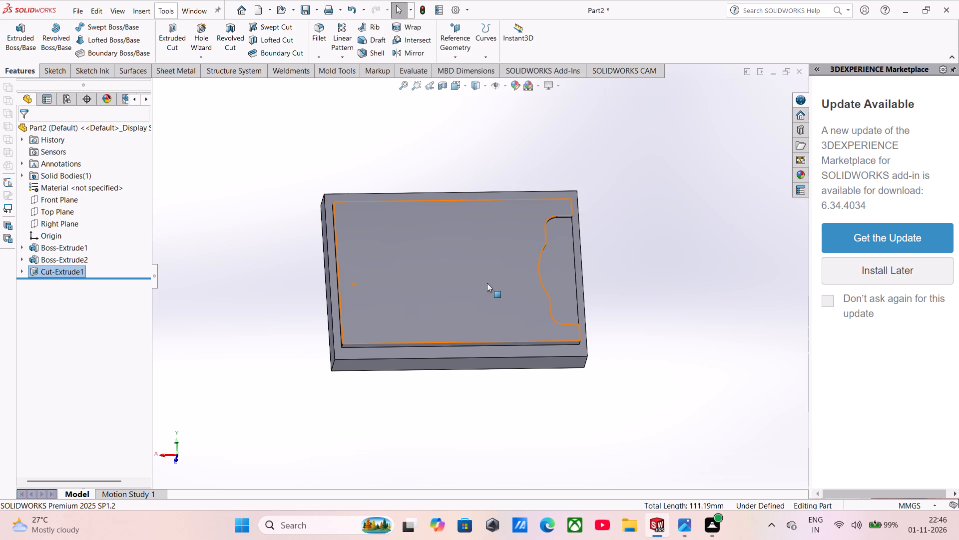
click(376, 266)
click(393, 168)
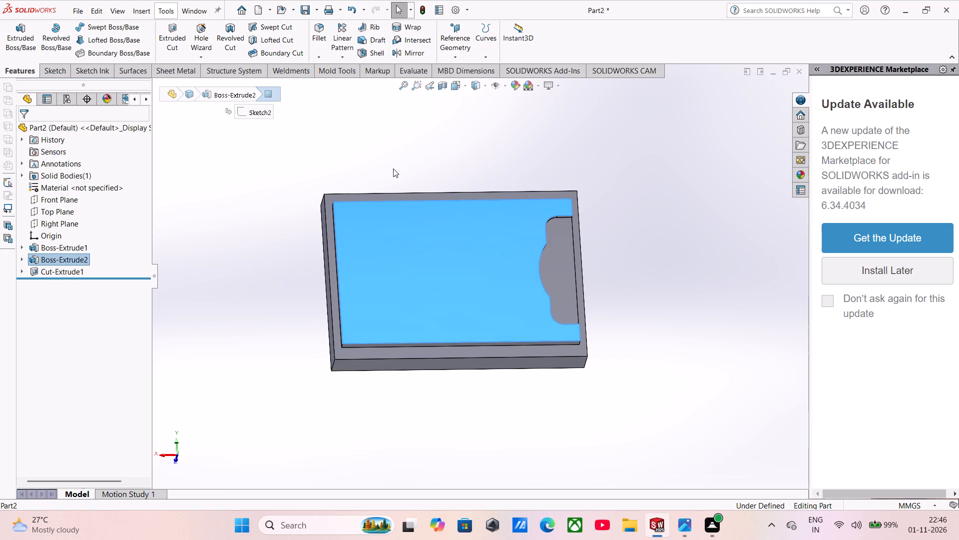
click(391, 265)
click(437, 239)
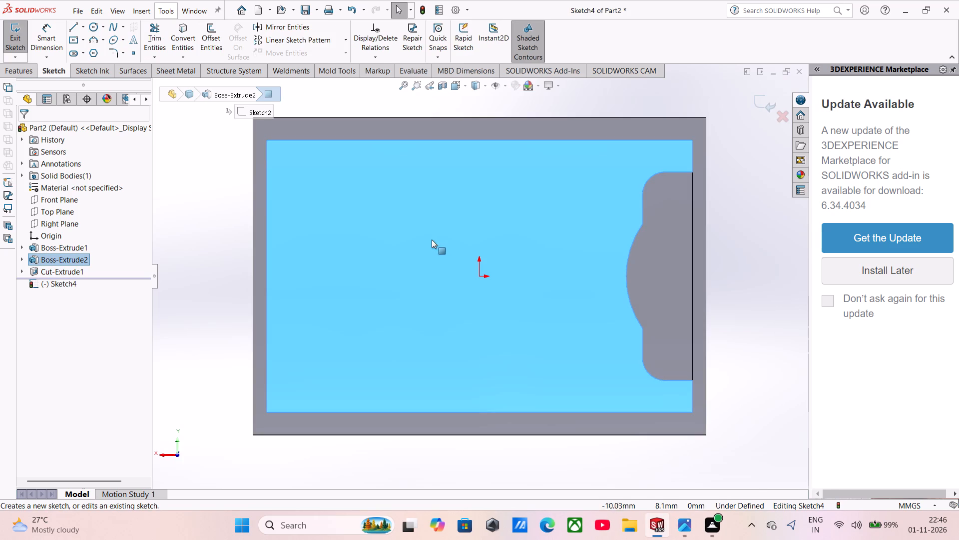
click(242, 262)
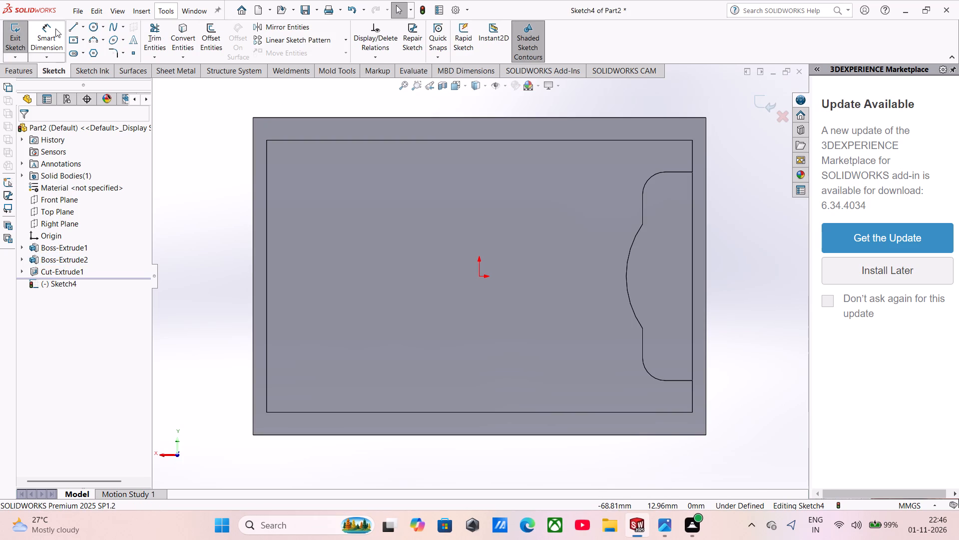
Draw a horizontal line inward from the midpoint of the boss edge opposite the notch and dimension it to 8 mm.
click(69, 23)
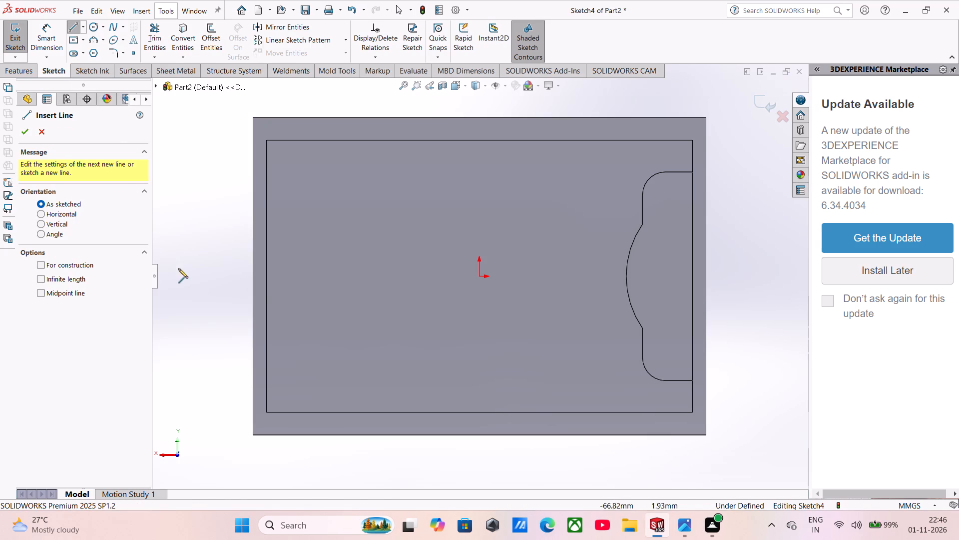
click(266, 275)
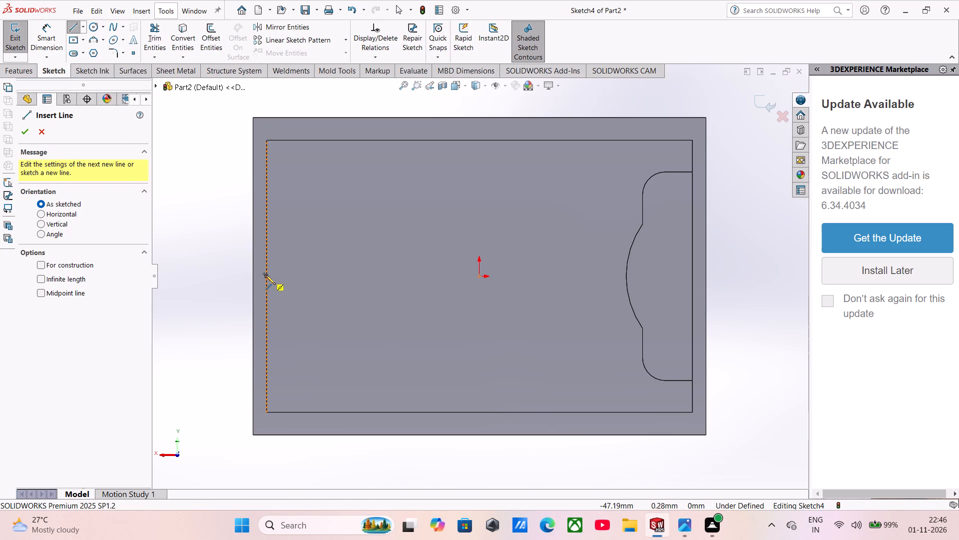
click(309, 275)
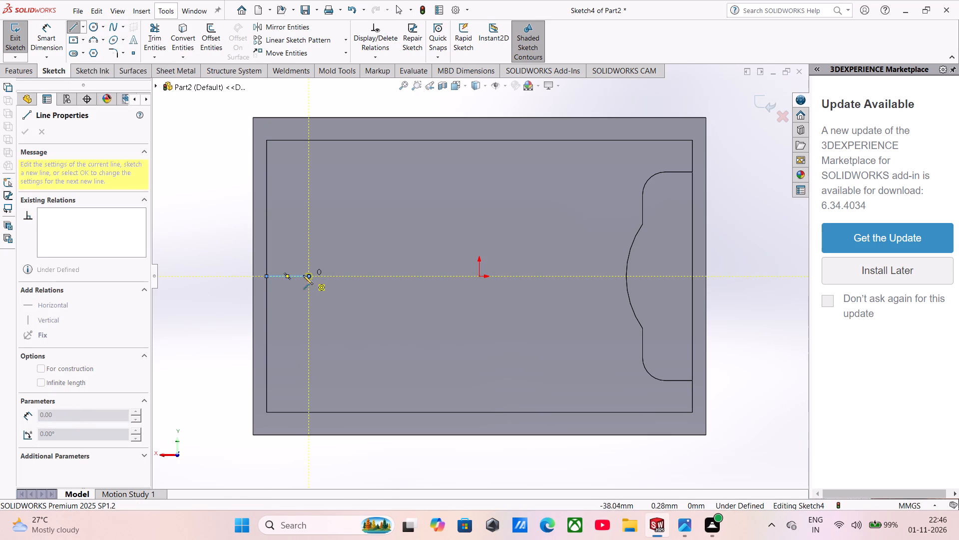
click(31, 45)
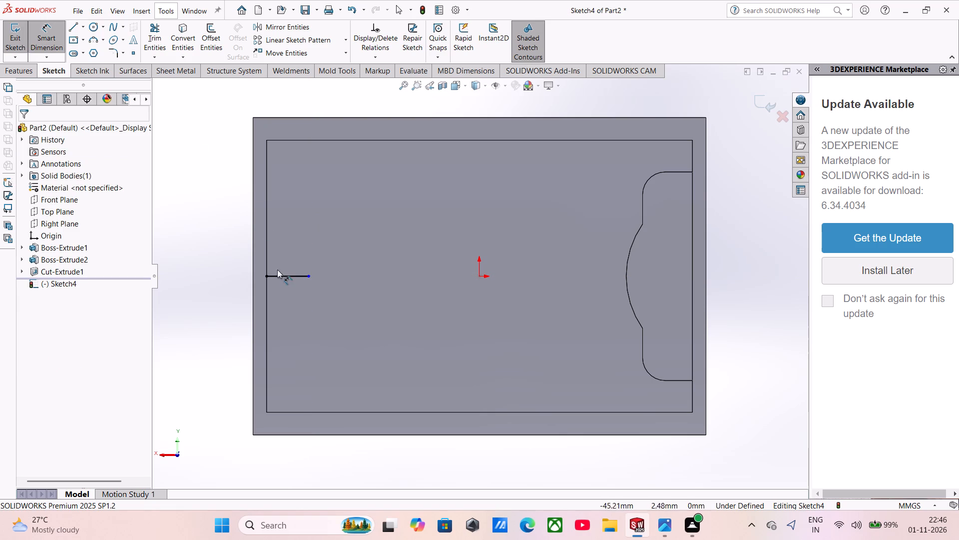
click(279, 278)
click(280, 325)
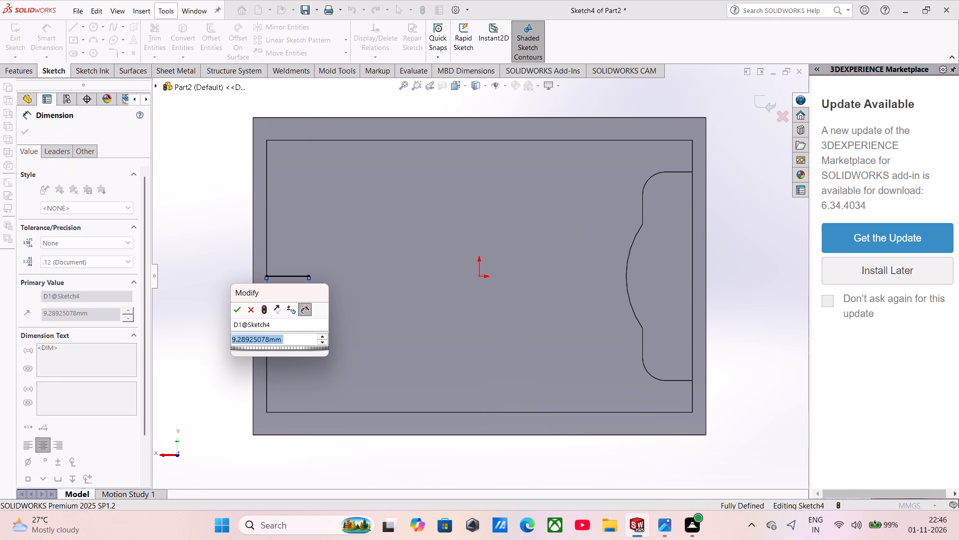
key(8)
key(Return)
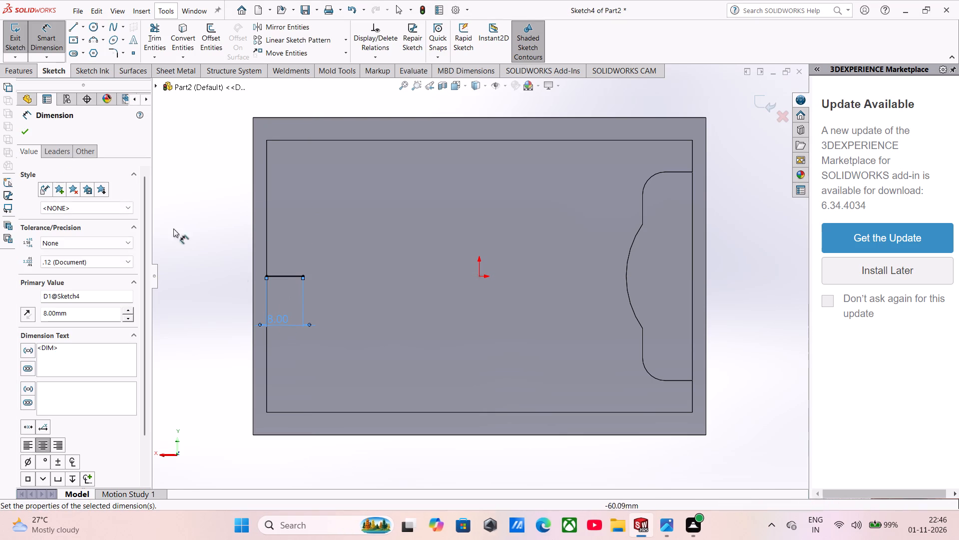
Offset the 8 mm line bi-directionally by 12 mm, with dimensions added.
click(206, 39)
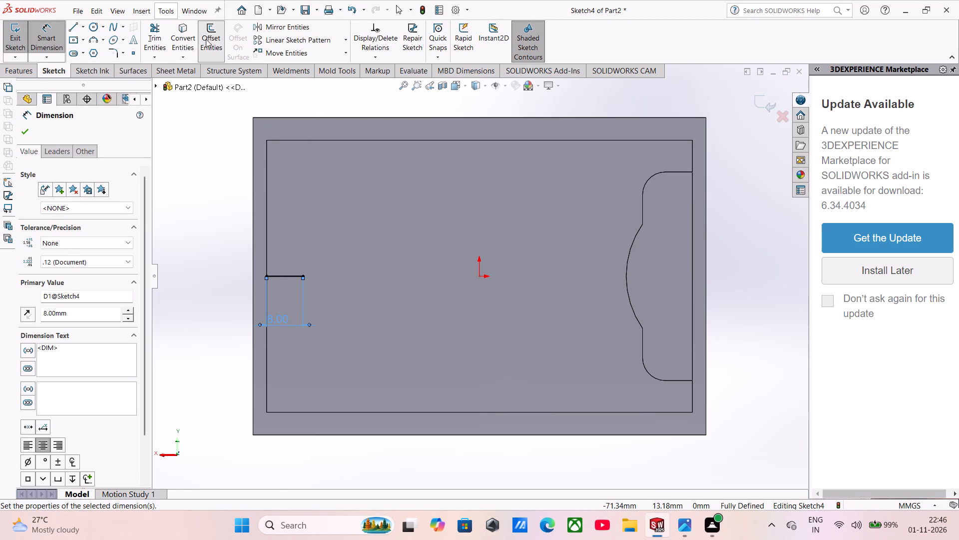
click(286, 274)
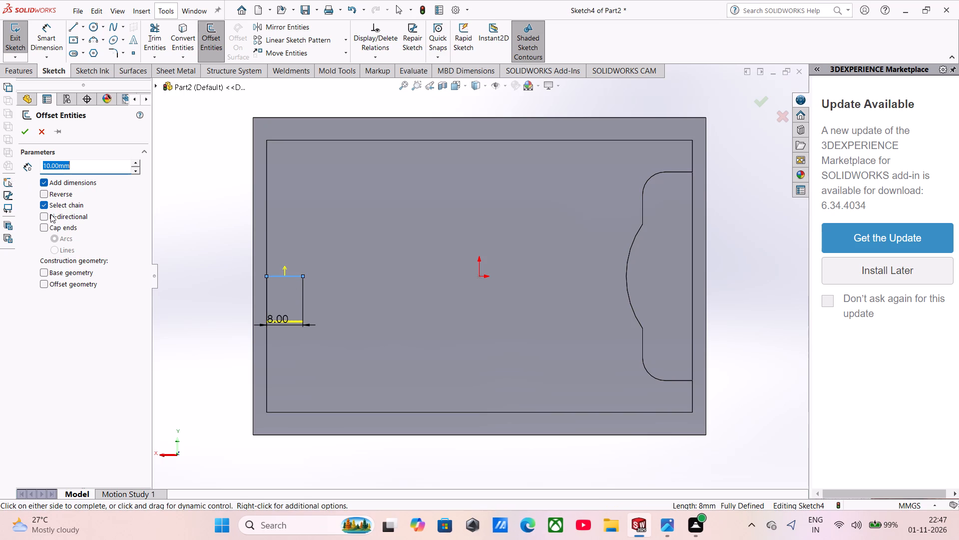
click(50, 214)
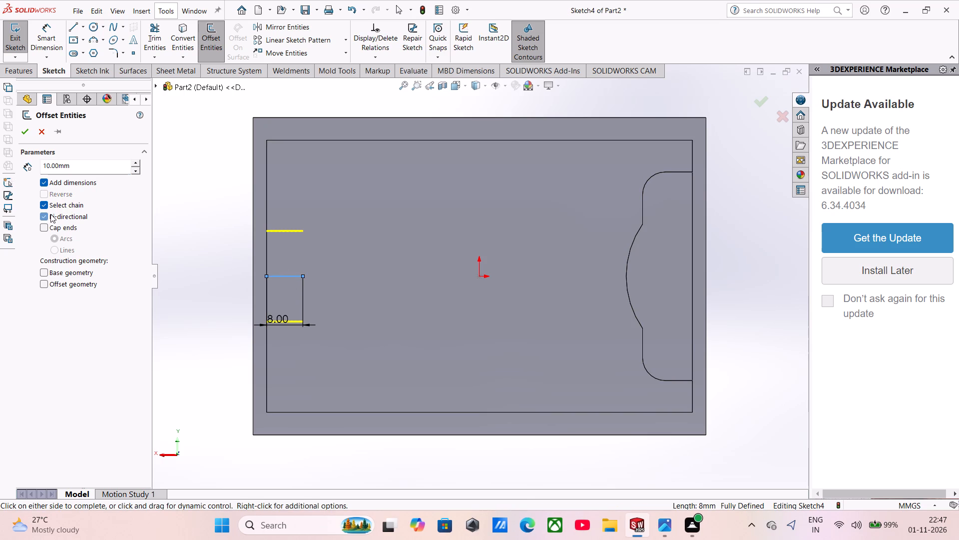
drag(75, 161, 18, 162)
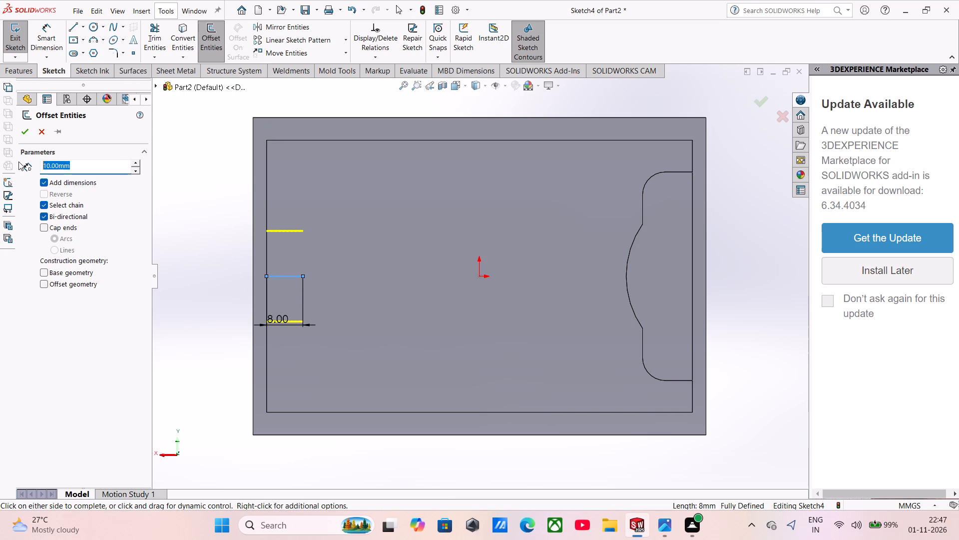
text(12)
key(Return)
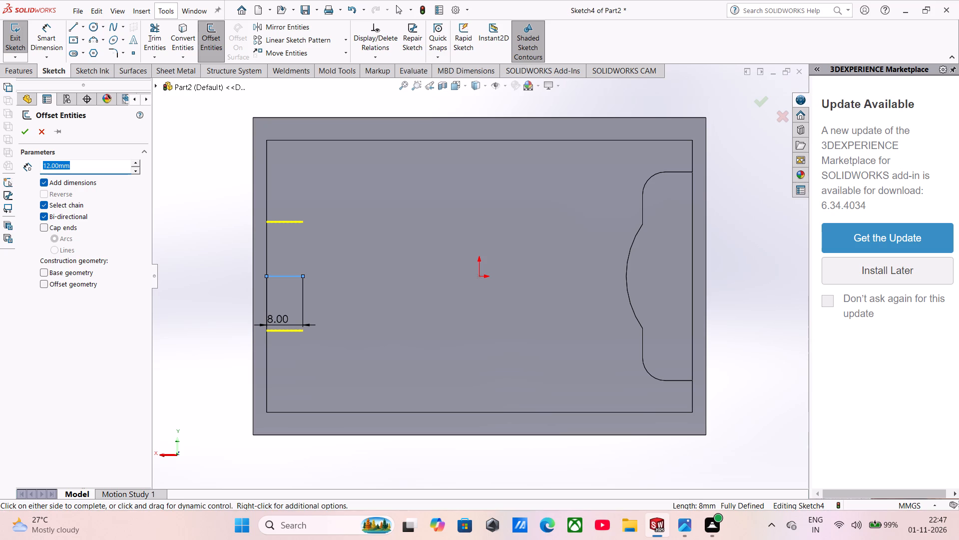
click(21, 127)
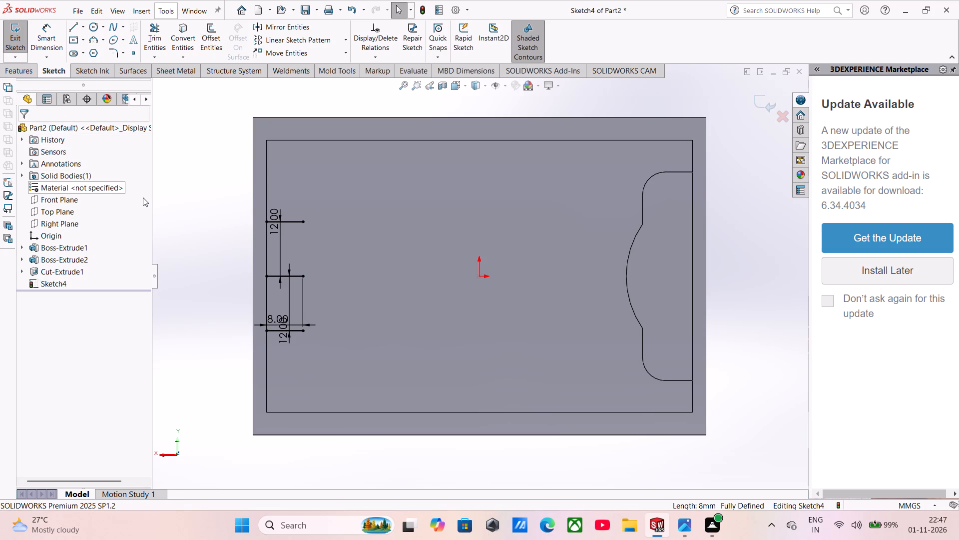
Set the upper line's offset distance from the 8 mm centre line to 6 mm.
double_click(283, 230)
key(6)
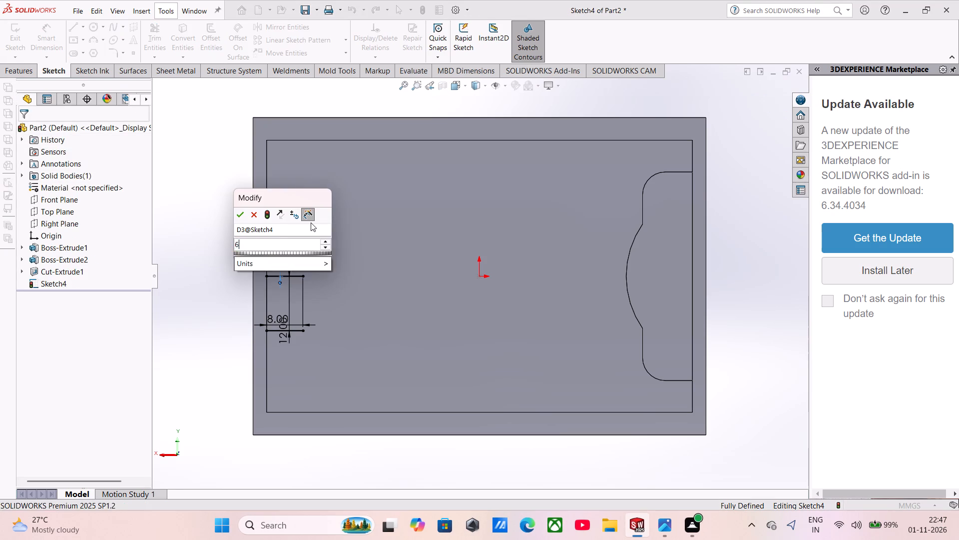
key(Return)
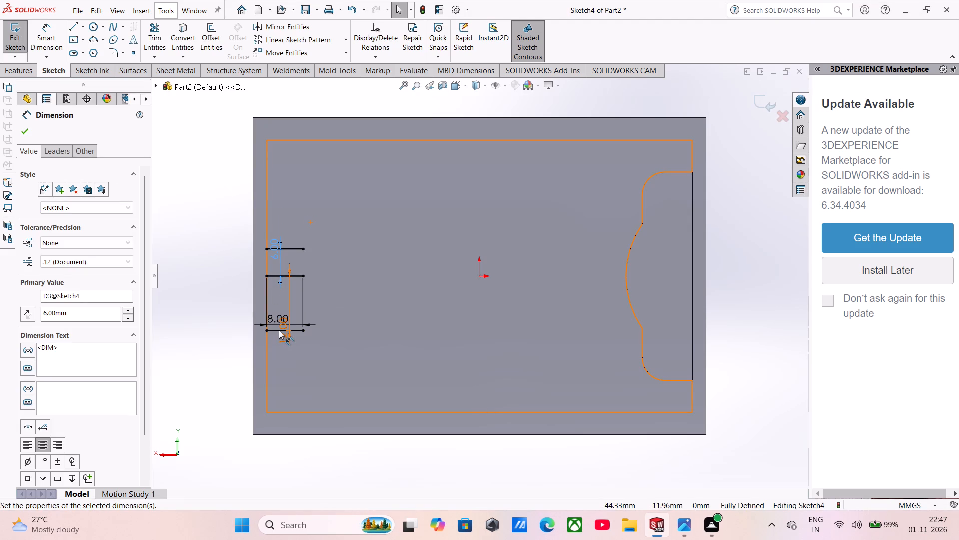
Set the lower line's offset distance from the 8 mm centre line to 6 mm.
click(279, 330)
click(279, 330)
double_click(279, 330)
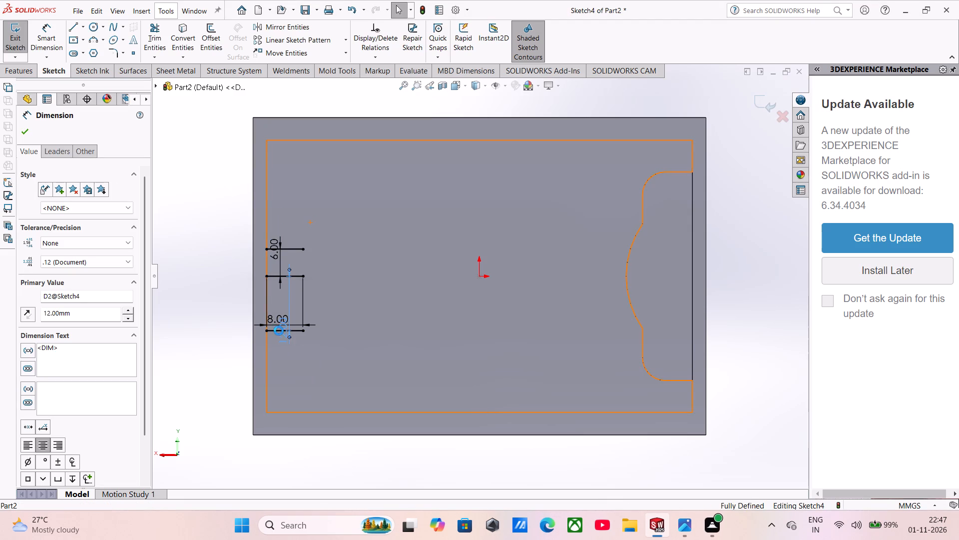
key(6)
key(Return)
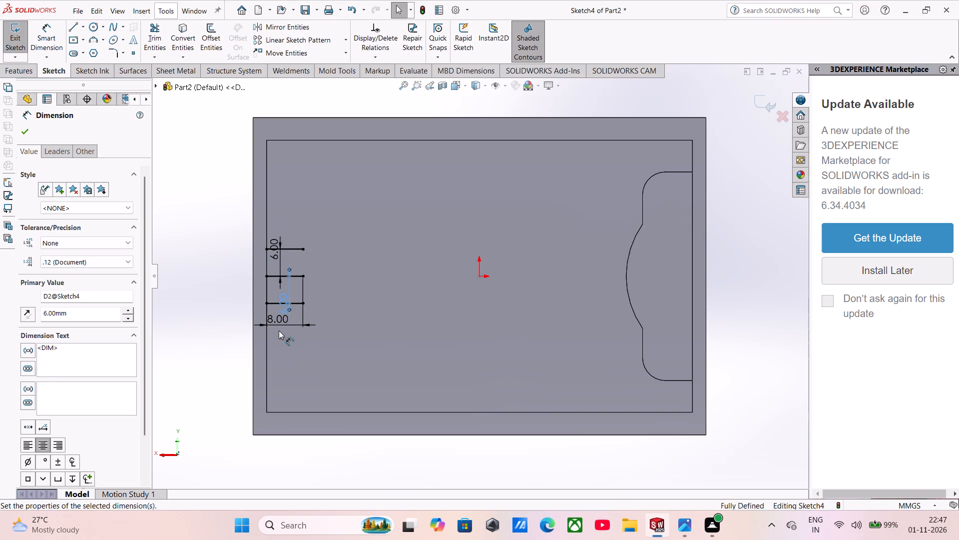
Extend the 8 mm centre line inward with a horizontal line from its inner end and dimension the new line to 7 mm.
scroll(281, 309, down, 2)
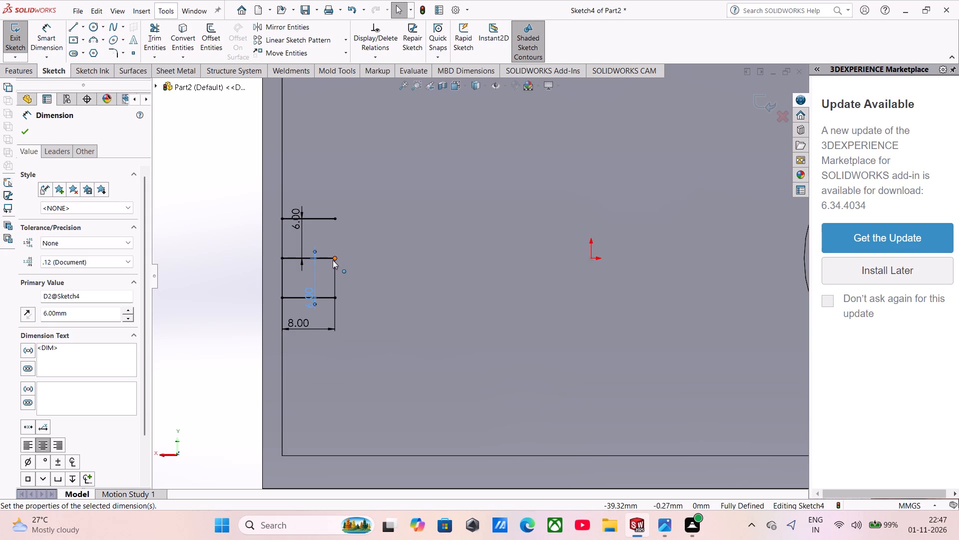
scroll(333, 260, down, 1)
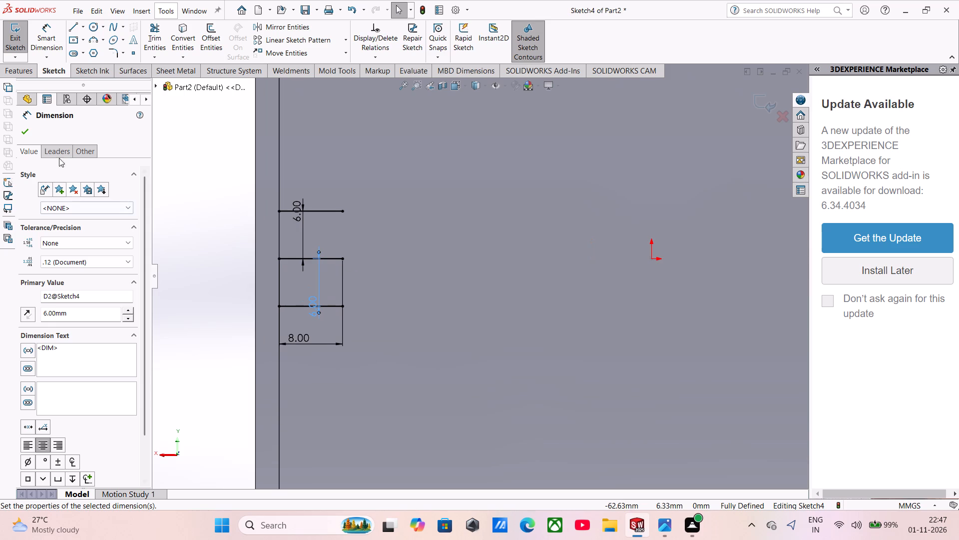
click(70, 20)
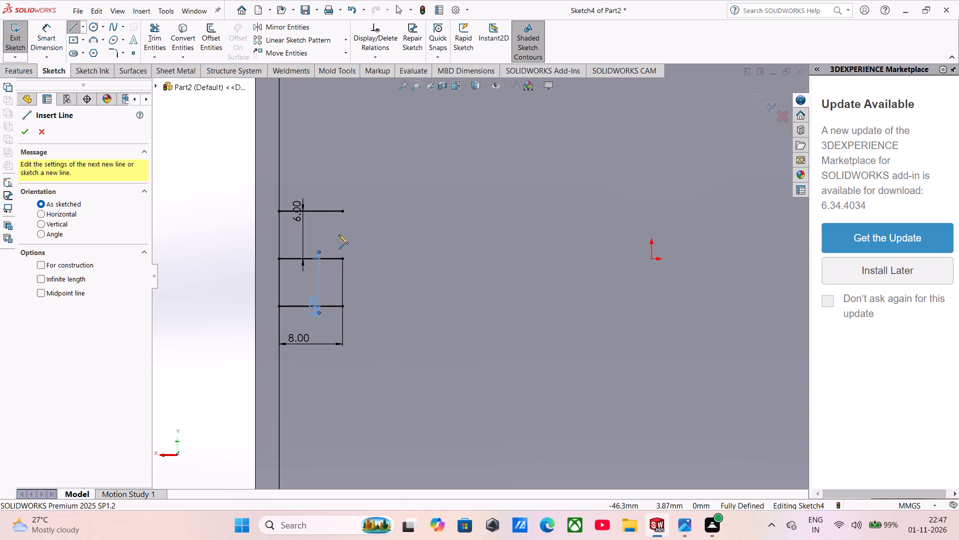
click(342, 258)
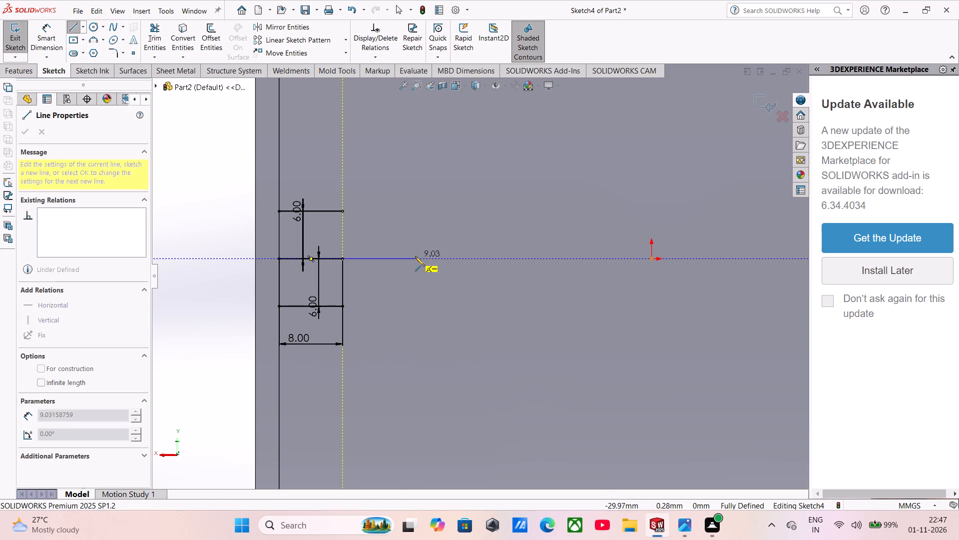
click(415, 258)
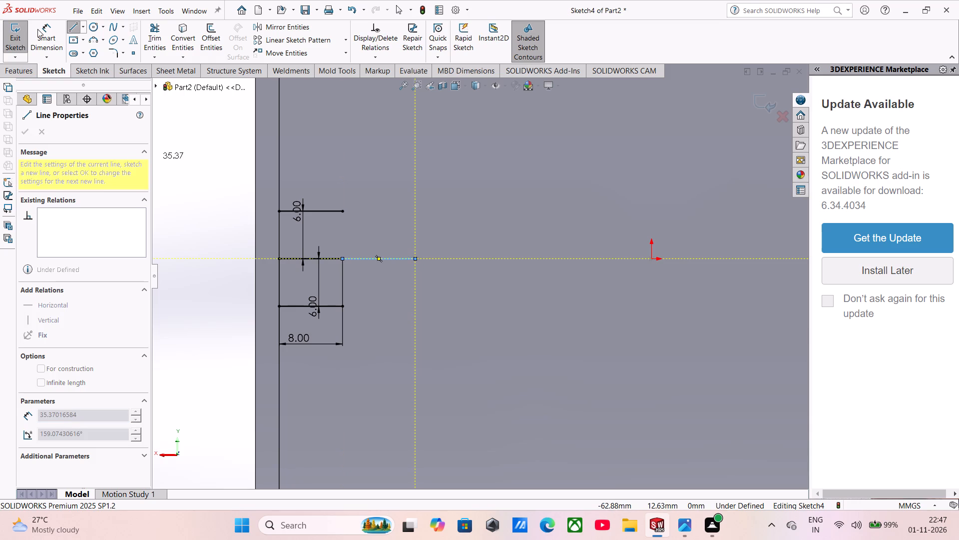
click(37, 29)
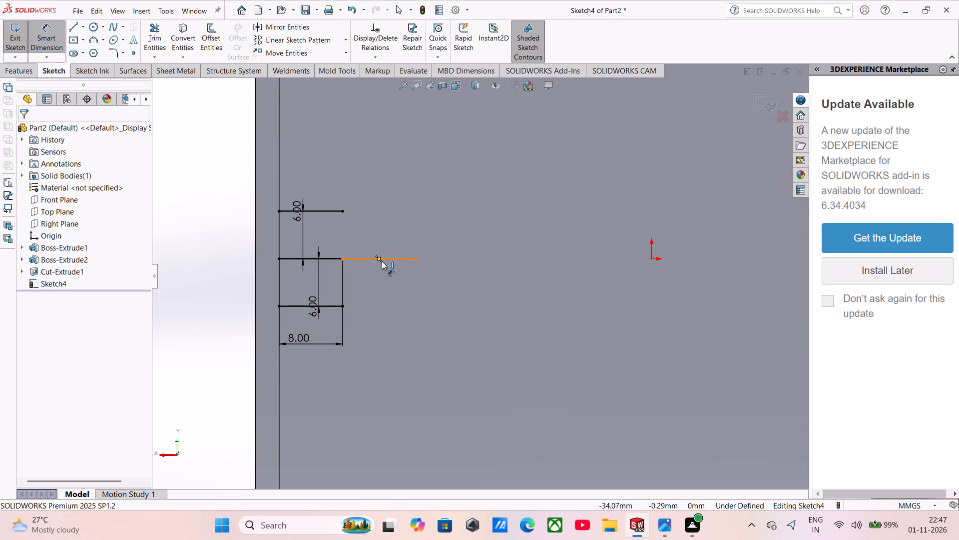
click(382, 261)
click(386, 438)
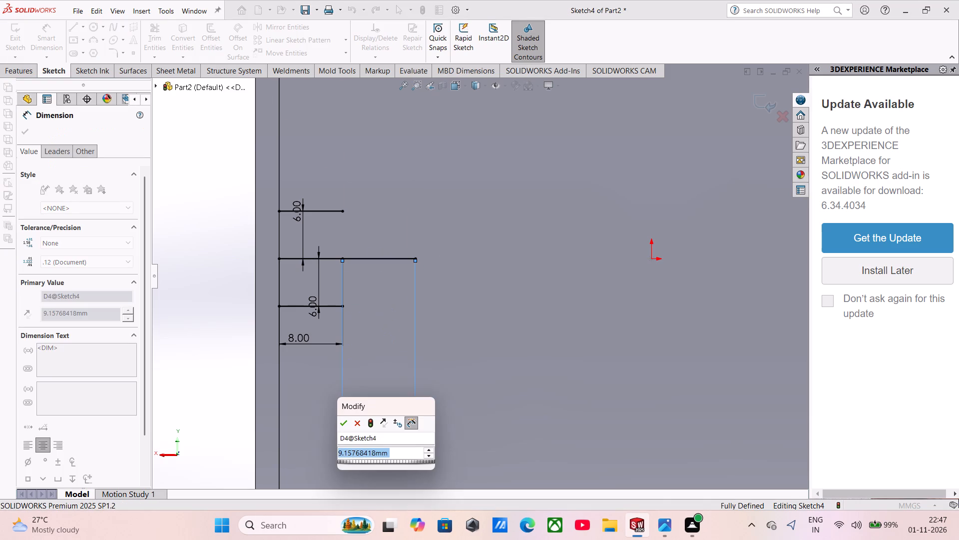
key(7)
key(Return)
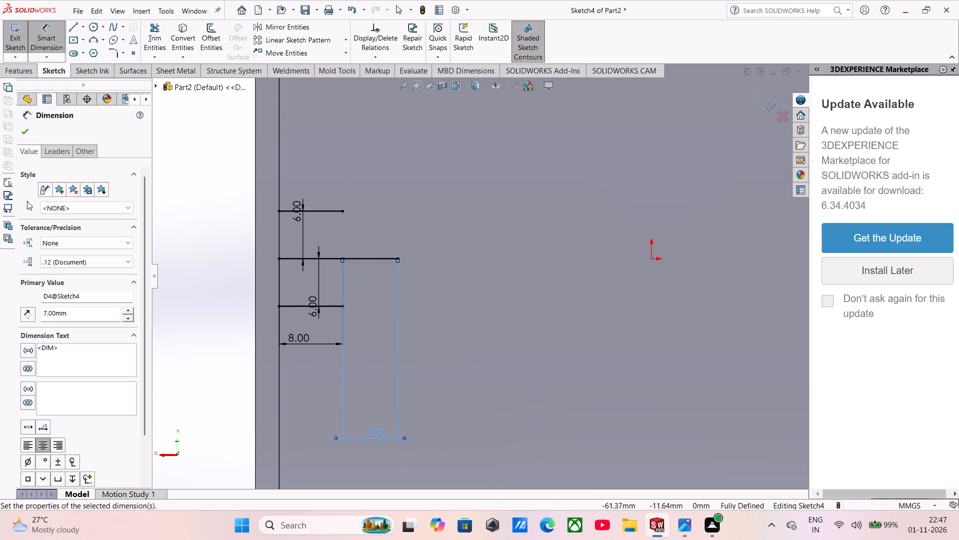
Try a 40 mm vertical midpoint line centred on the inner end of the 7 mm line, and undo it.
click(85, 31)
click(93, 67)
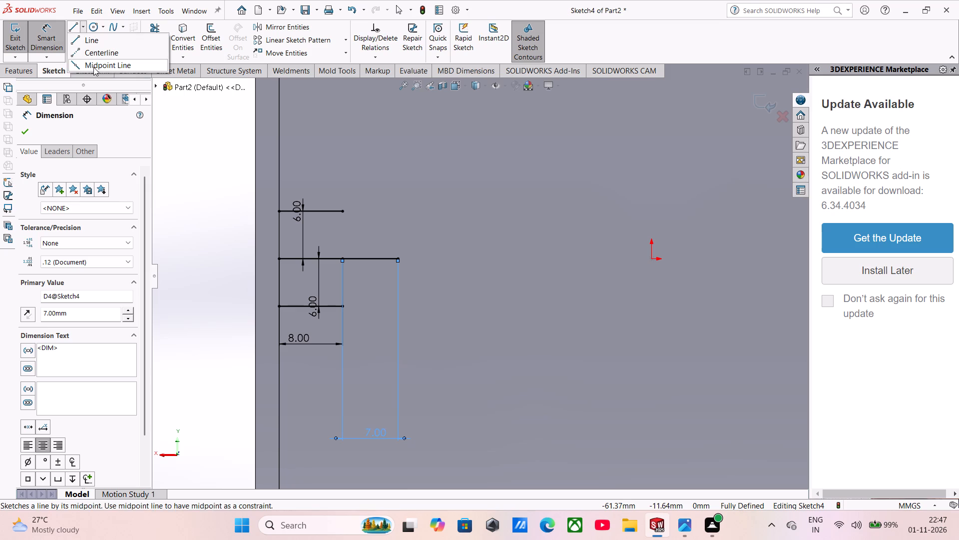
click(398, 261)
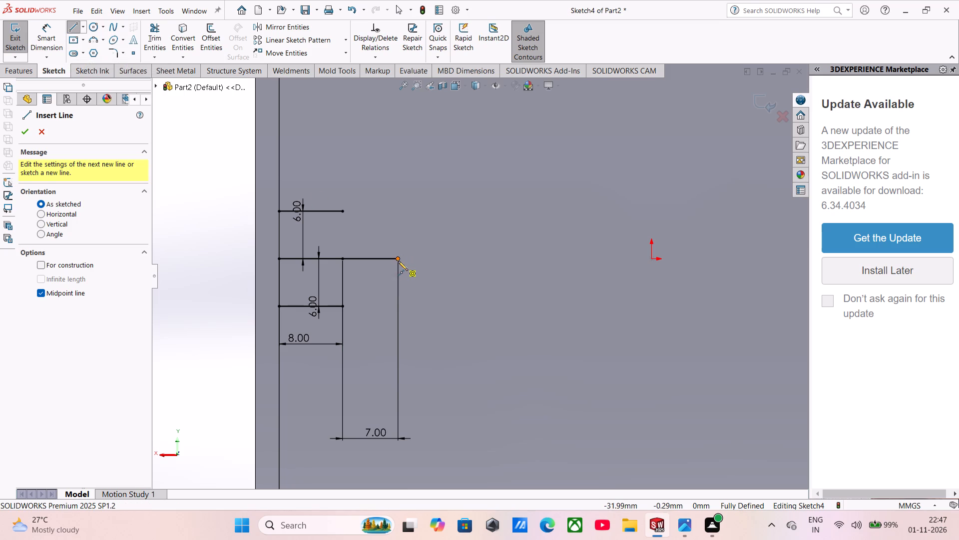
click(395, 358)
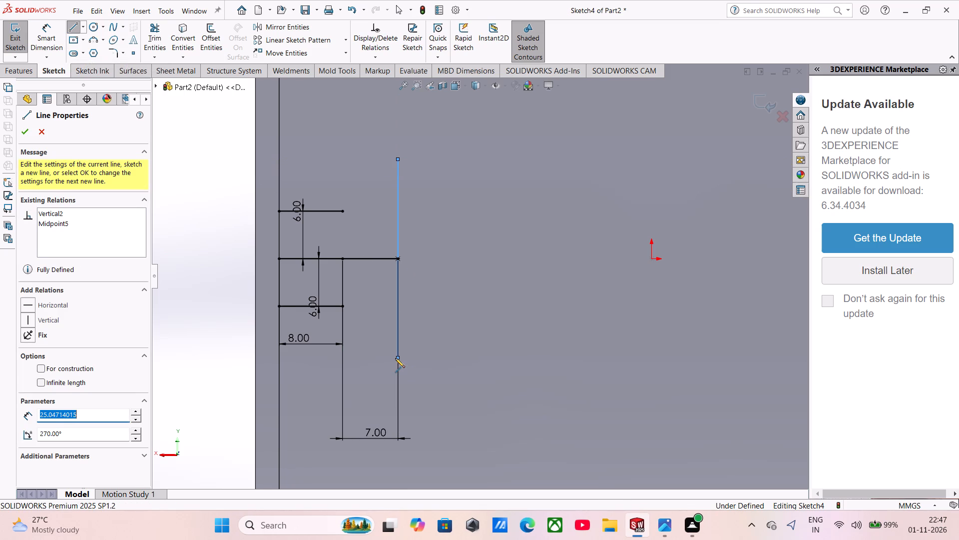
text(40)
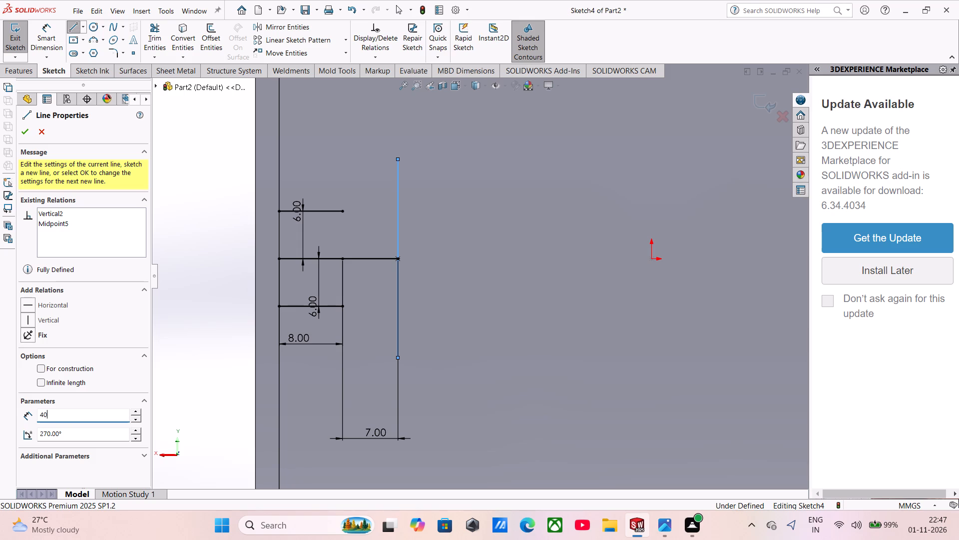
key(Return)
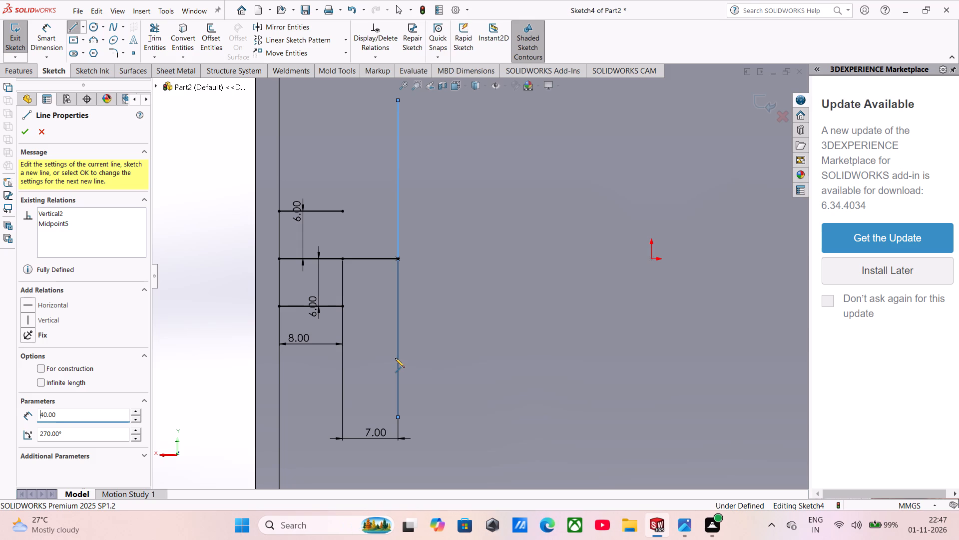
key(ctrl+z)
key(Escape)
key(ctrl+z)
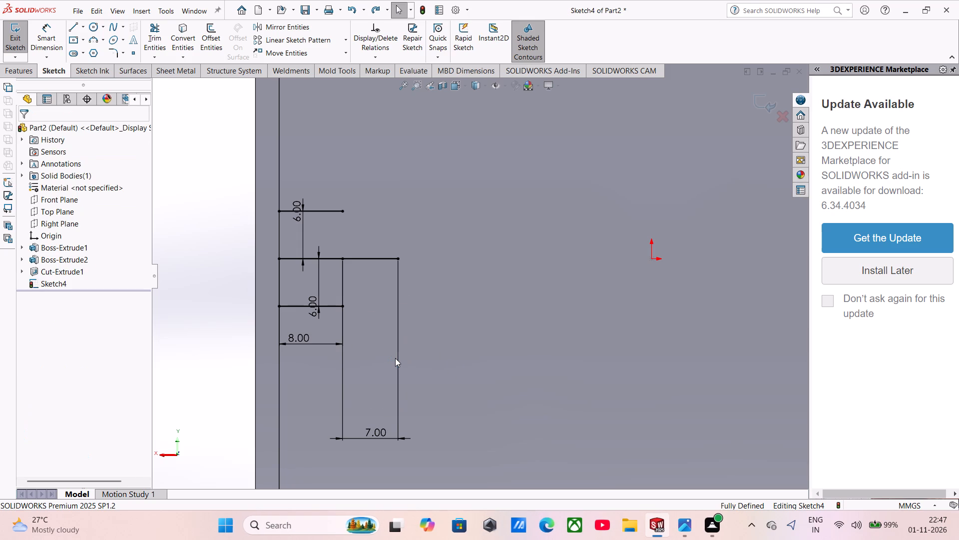
Draw a 20 mm vertical line upward from the inner end of the 7 mm line.
click(76, 28)
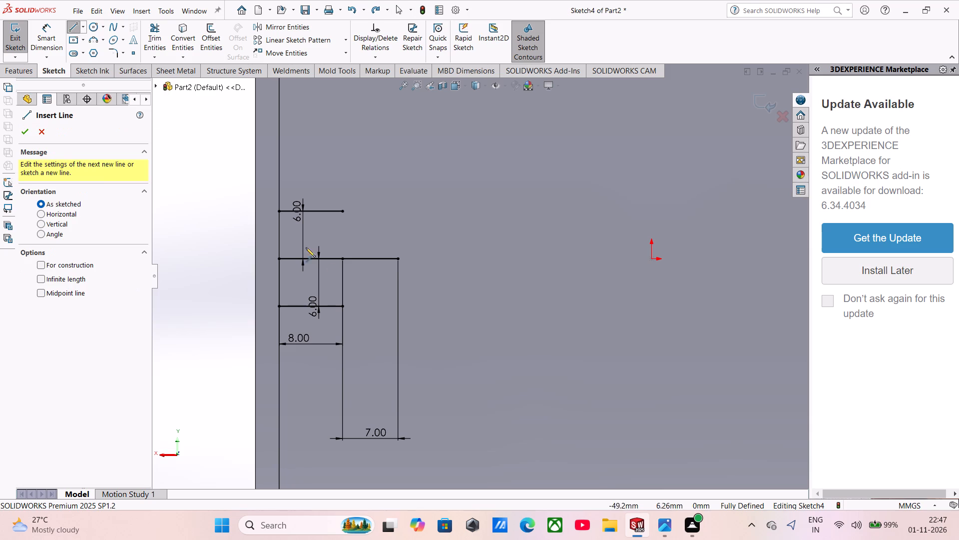
click(400, 258)
click(399, 177)
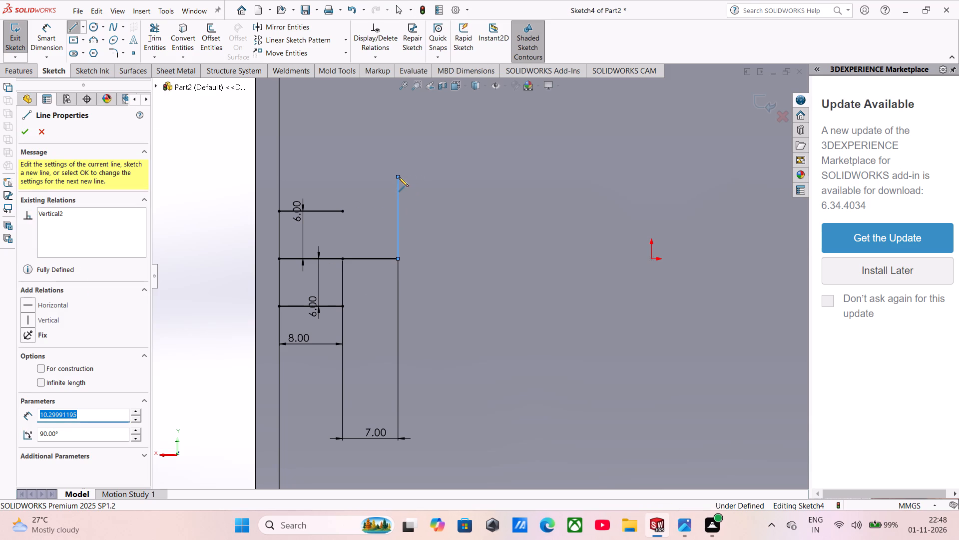
text(20)
key(Return)
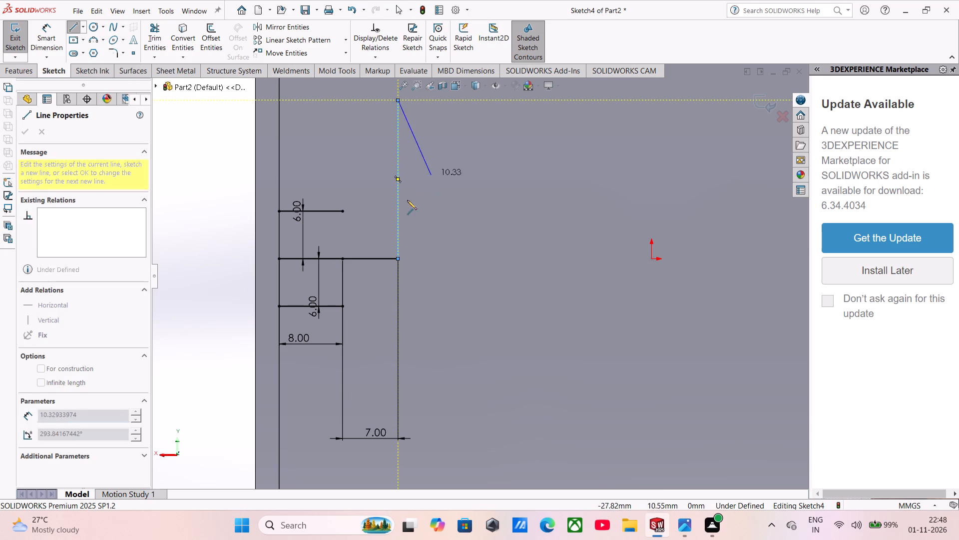
Mirror the 20 mm vertical line about the 7 mm horizontal line, keeping the original.
click(270, 30)
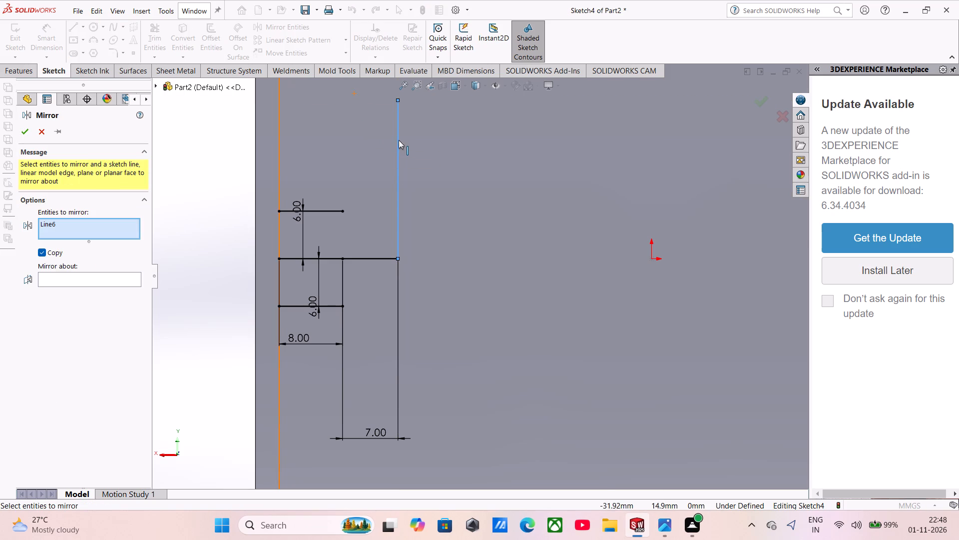
click(51, 281)
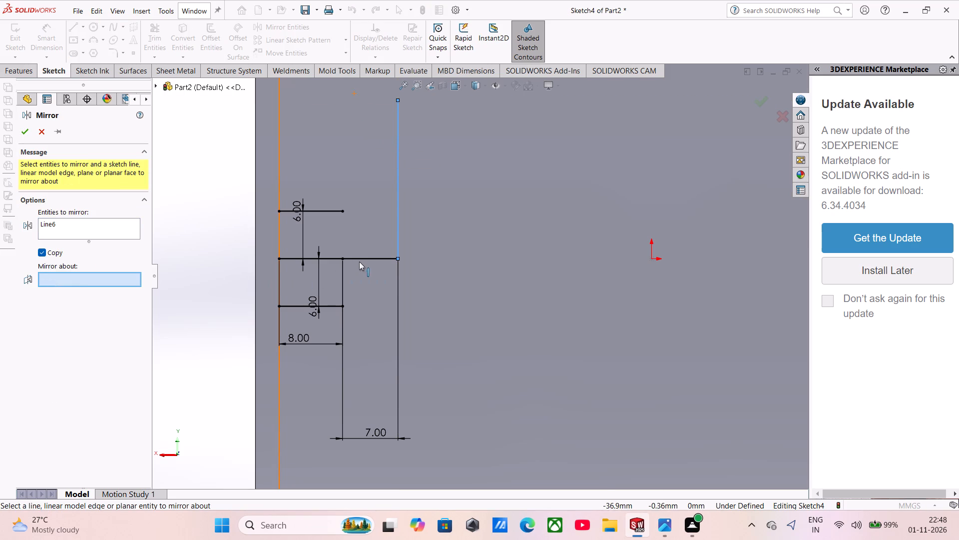
click(359, 259)
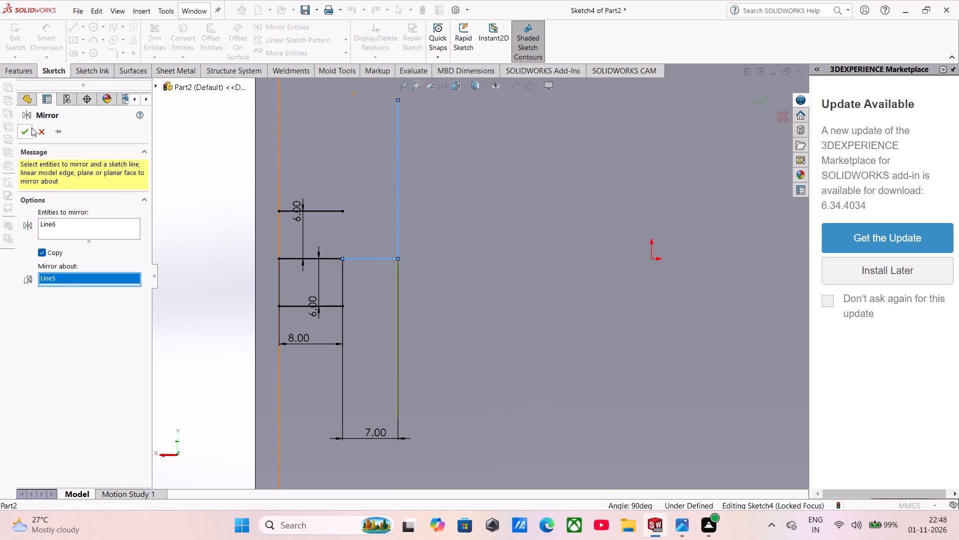
click(26, 130)
Draw a 14 mm horizontal midpoint line centred on the upper end of the vertical line.
scroll(218, 308, up, 2)
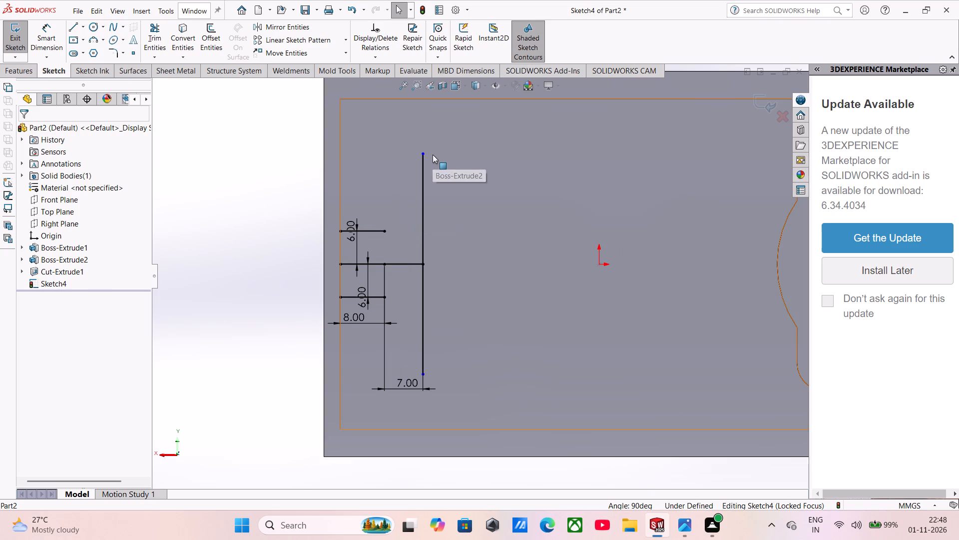
scroll(433, 154, down, 2)
click(84, 26)
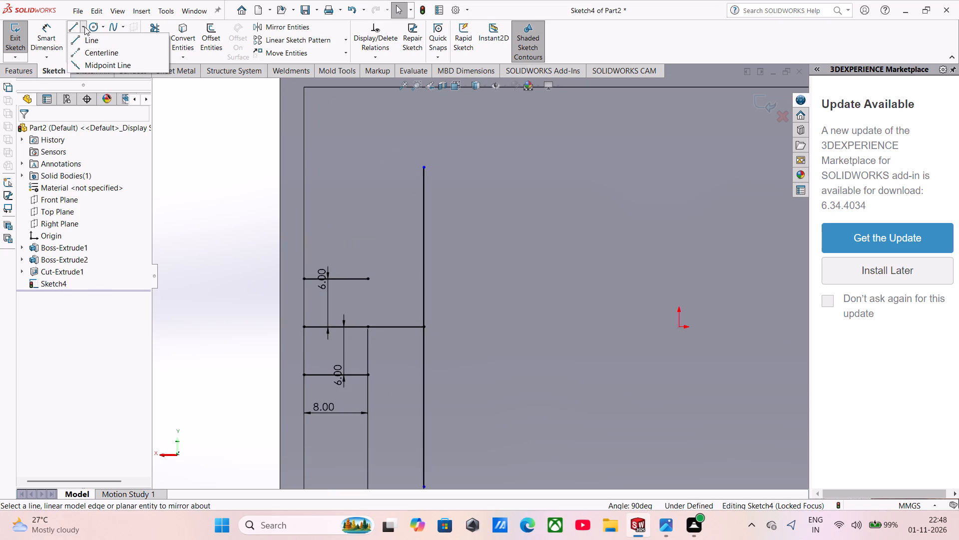
click(83, 62)
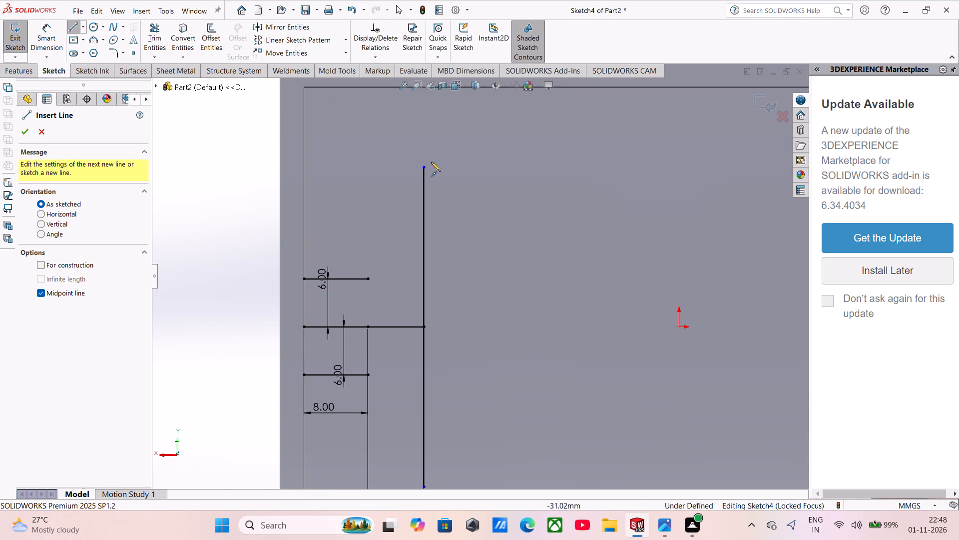
click(425, 166)
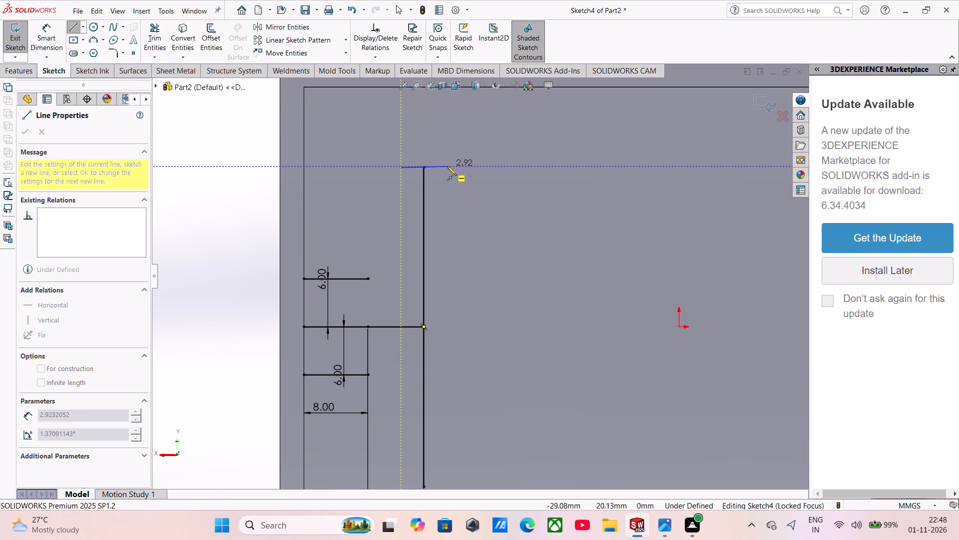
click(447, 166)
text(14)
key(Return)
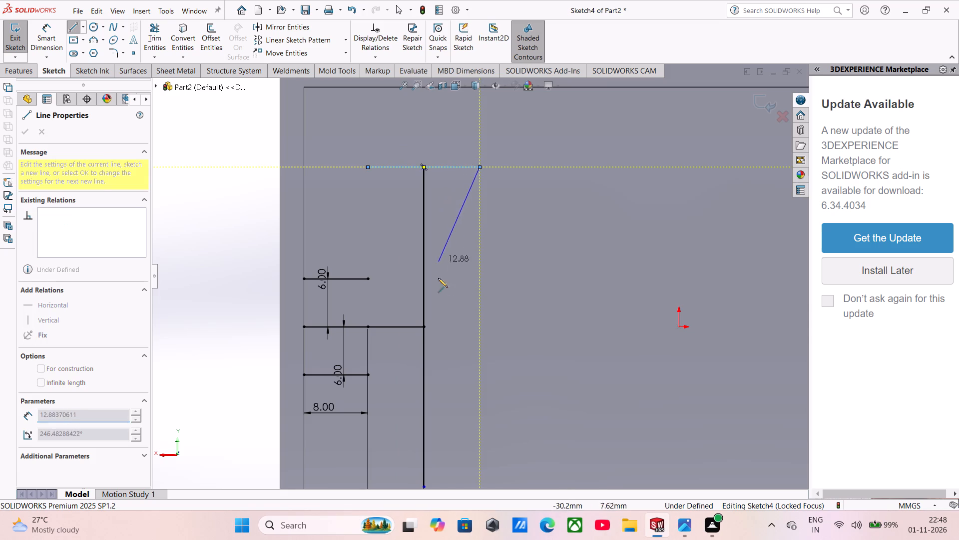
scroll(441, 299, up, 5)
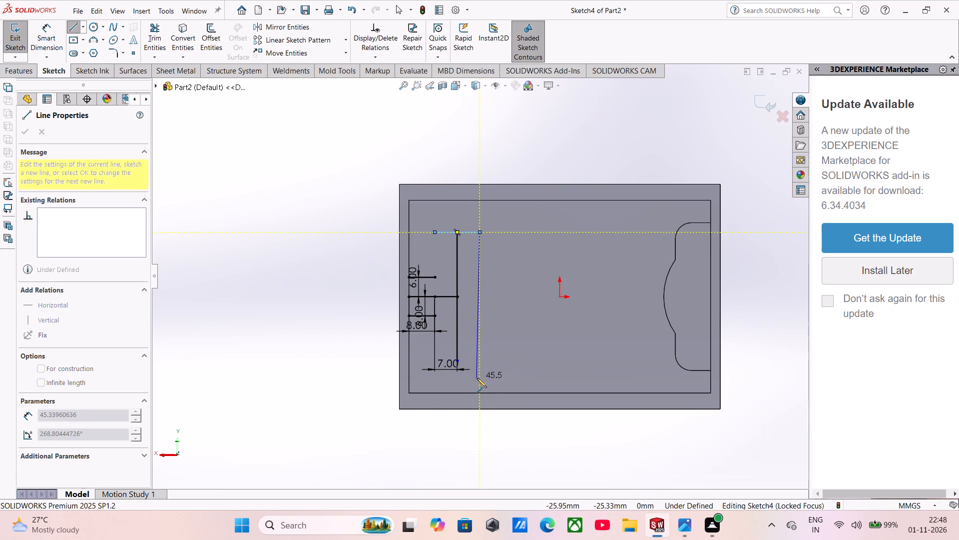
key(Escape)
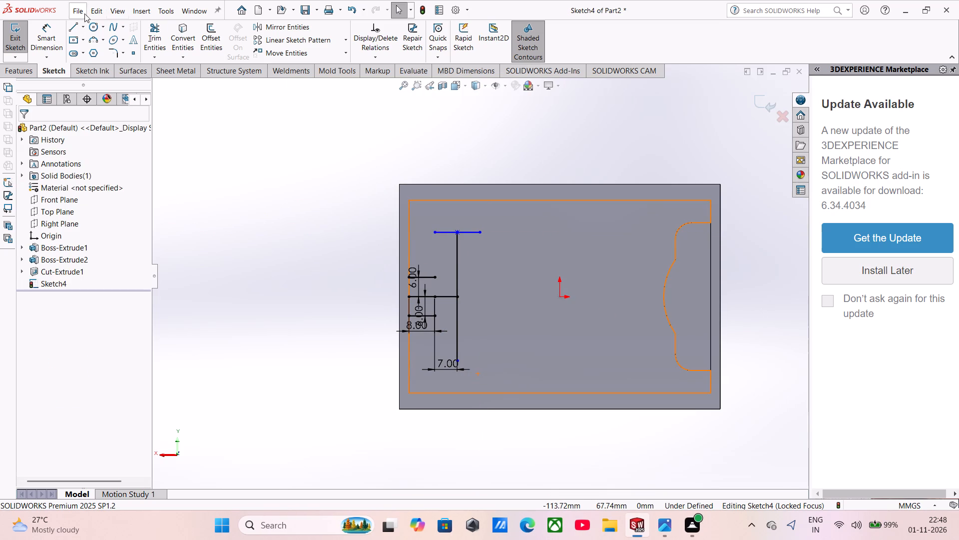
Draw a 14 mm horizontal midpoint line centred on the lower end of the mirrored vertical line.
click(82, 28)
click(95, 65)
scroll(441, 369, down, 2)
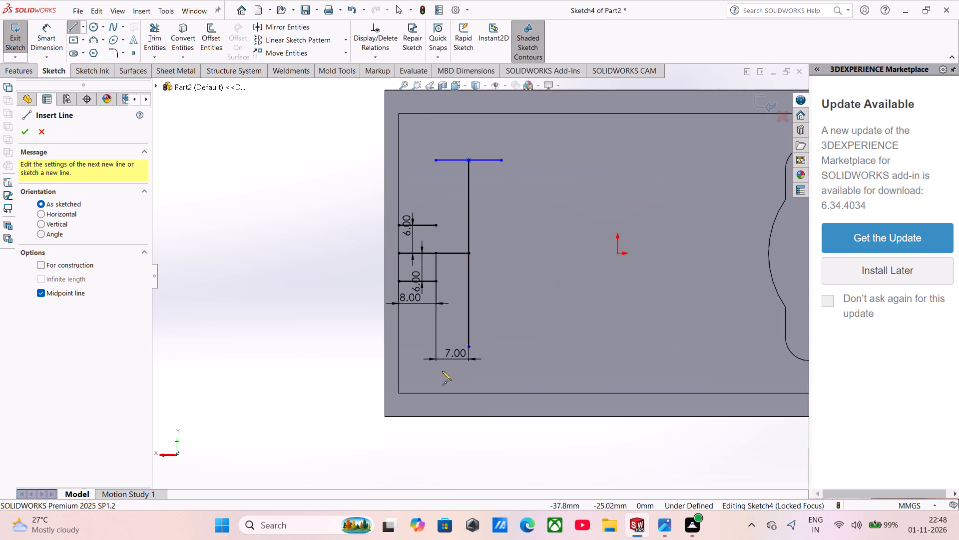
scroll(451, 368, down, 3)
click(486, 314)
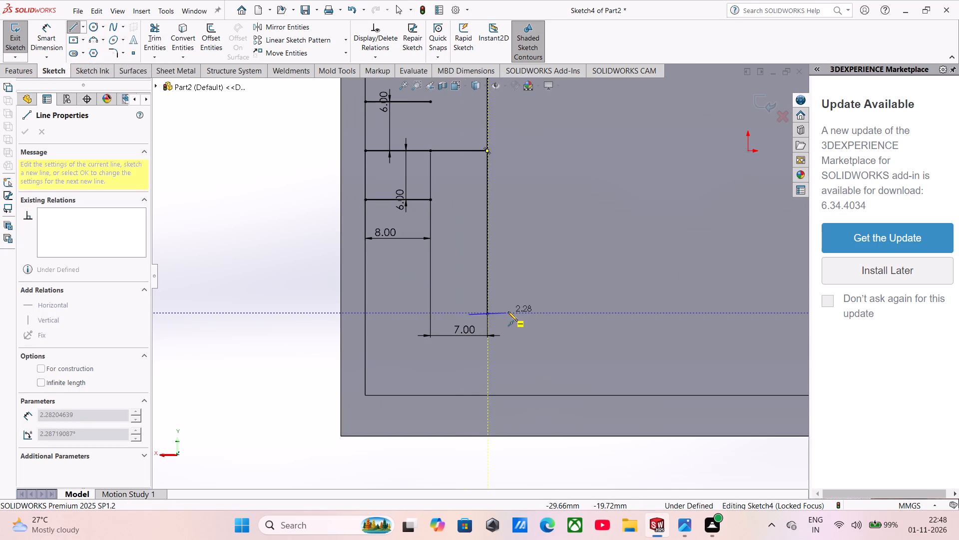
click(515, 312)
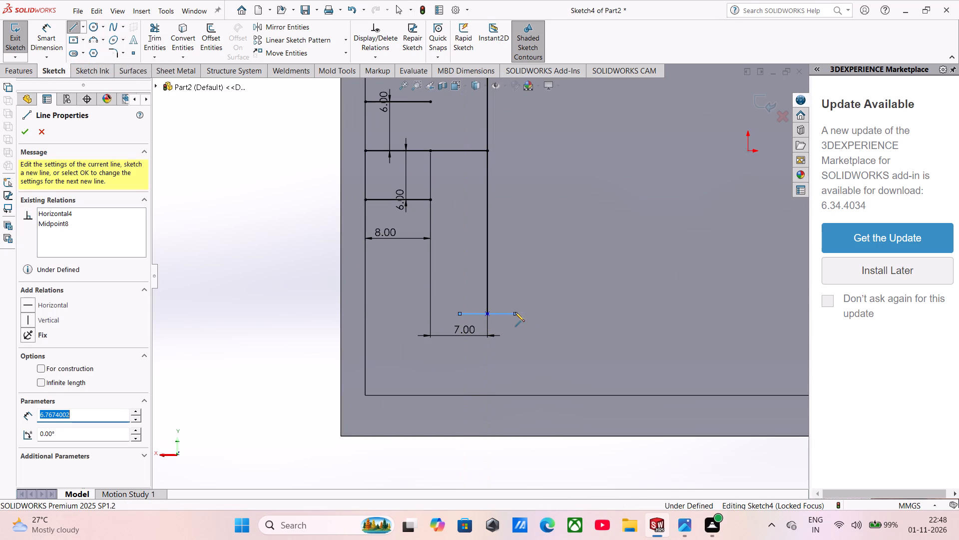
text(14)
key(Return)
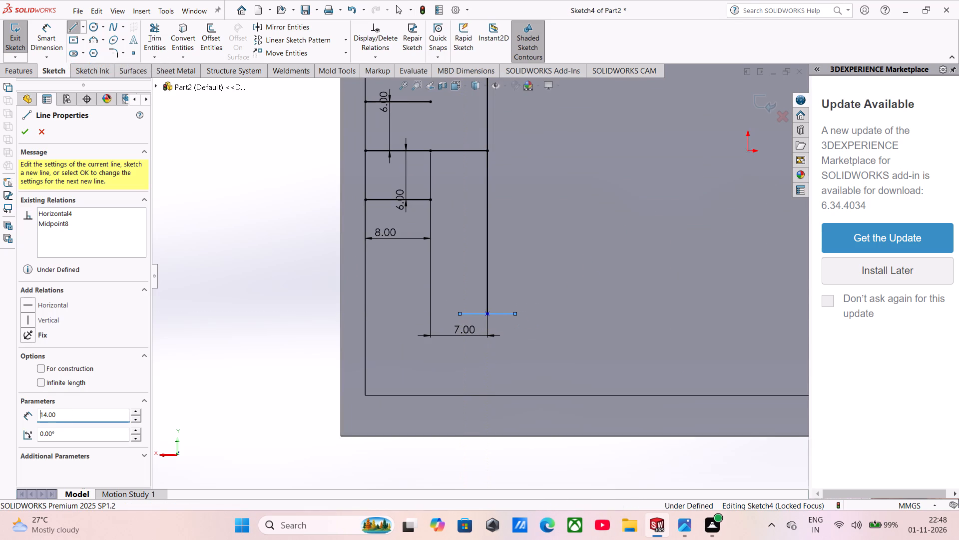
Draw horizontal lines about 18 mm long inward from the inner ends of the upper and lower 8 mm lines, crossing the vertical centre line.
scroll(525, 311, up, 3)
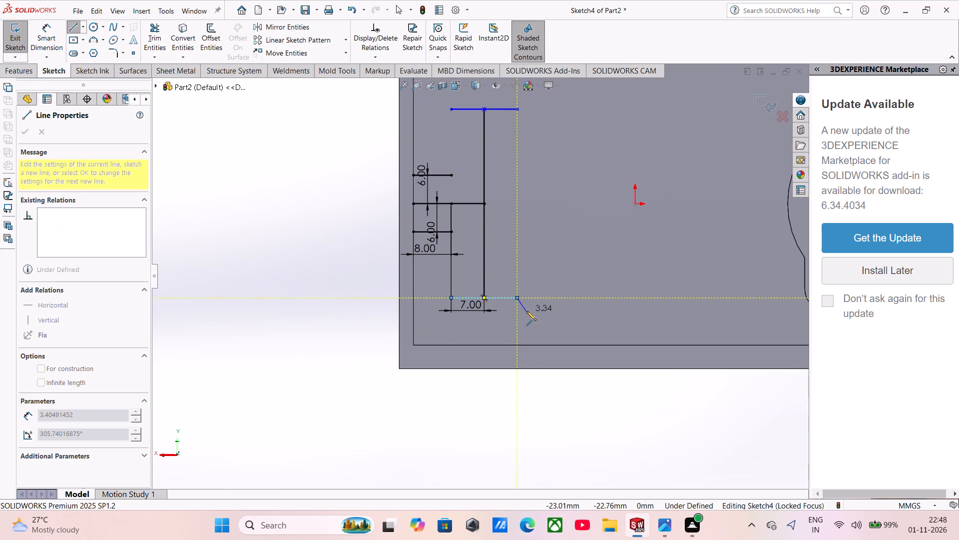
scroll(526, 311, up, 1)
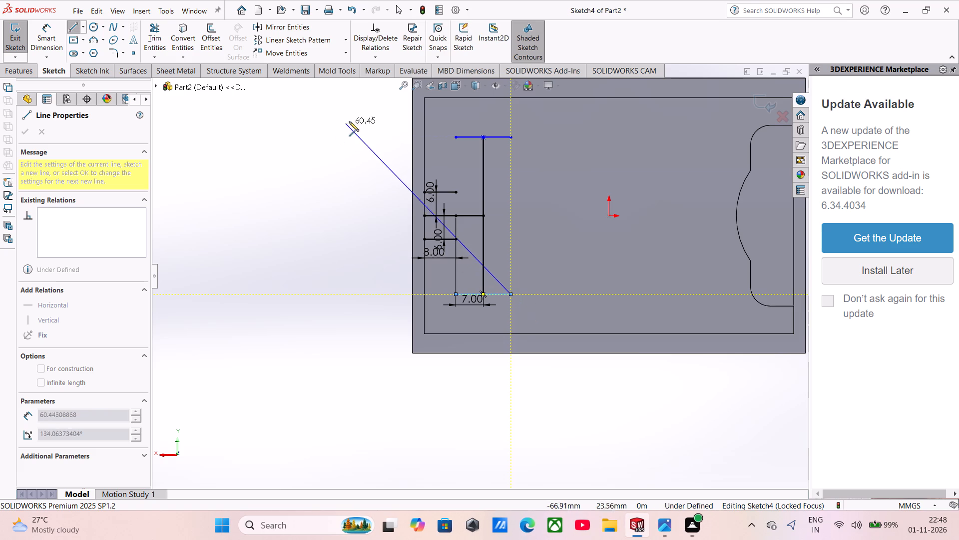
key(Escape)
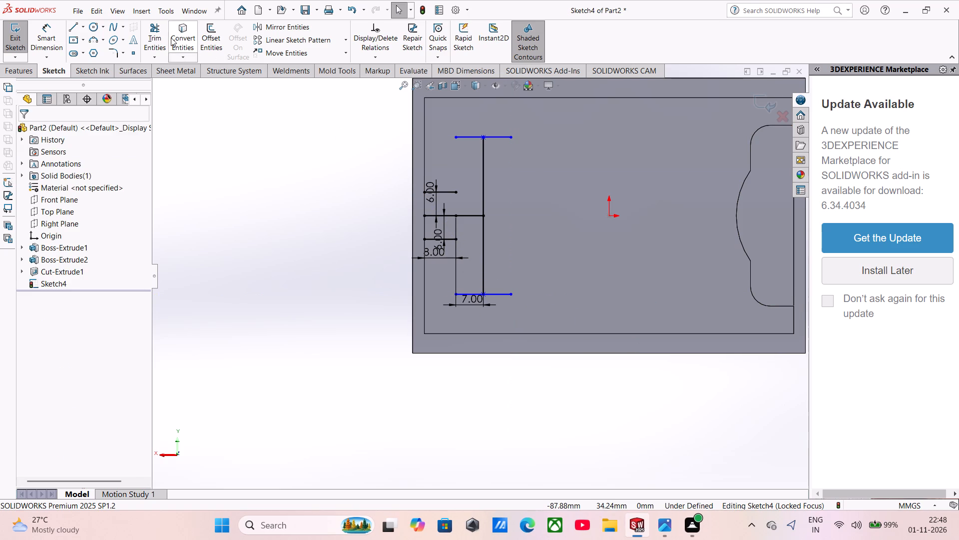
click(72, 26)
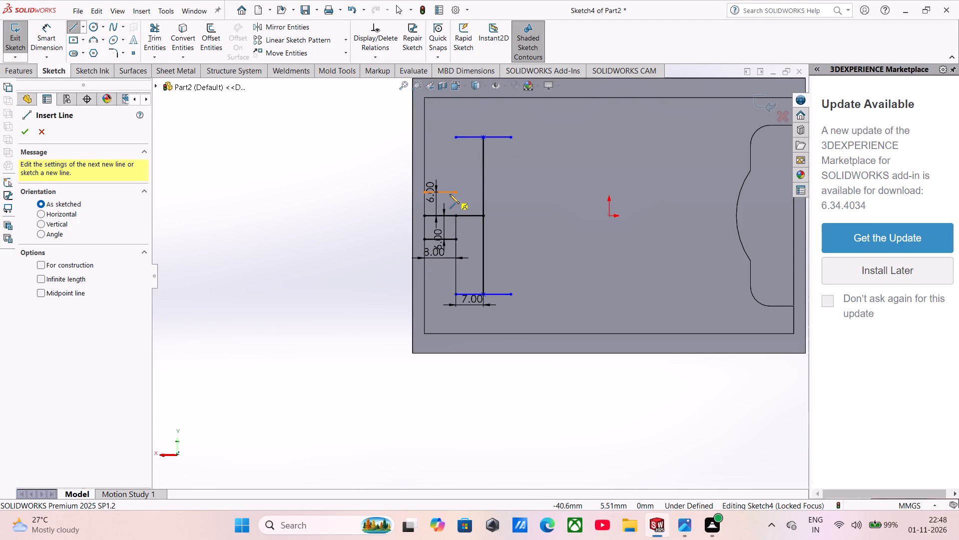
click(454, 192)
click(527, 190)
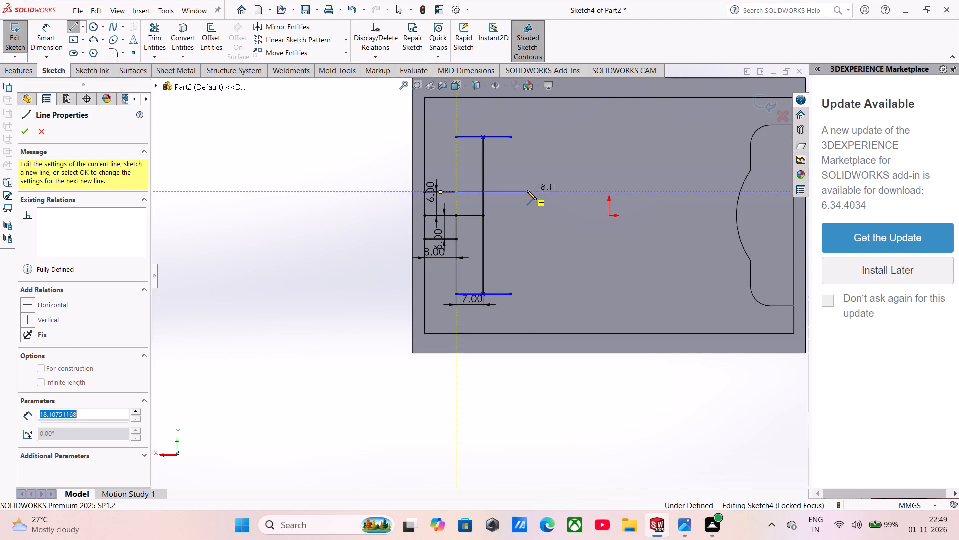
key(Escape)
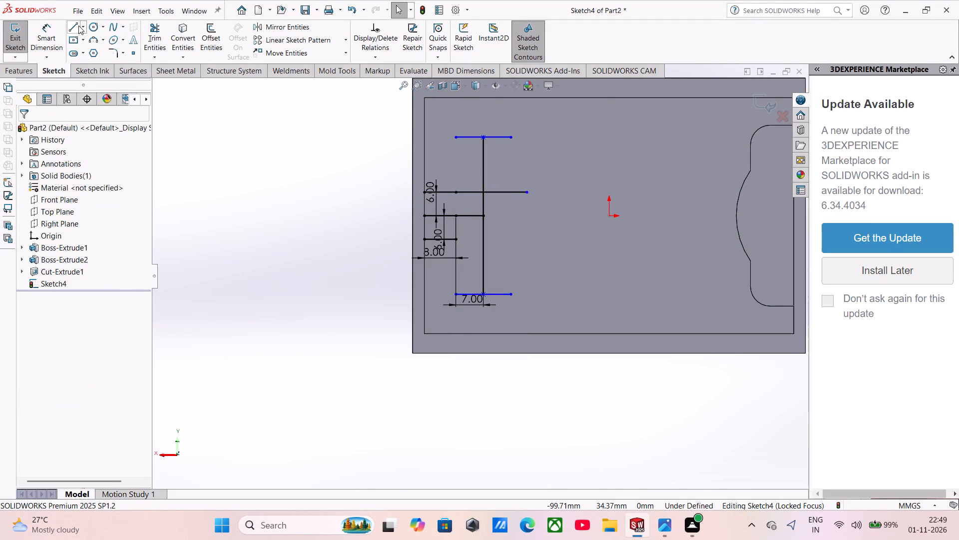
click(78, 25)
click(456, 242)
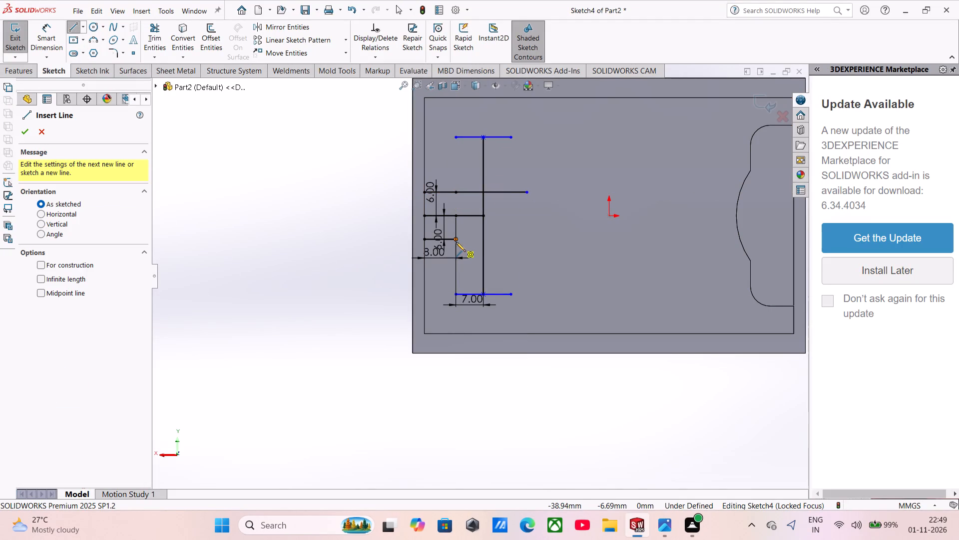
click(526, 237)
key(Escape)
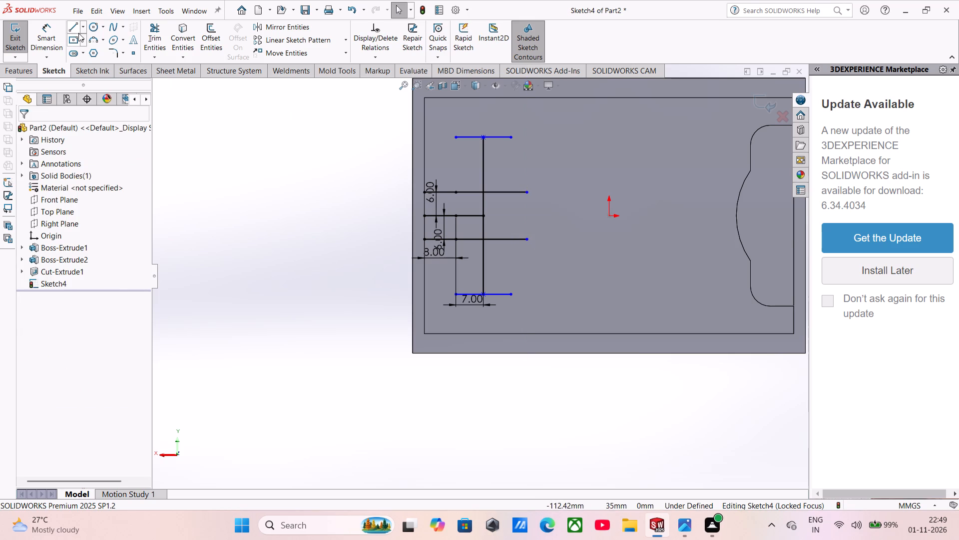
Draw 14 mm vertical lines from both ends of the upper 14 mm line down to the upper stem line.
click(78, 31)
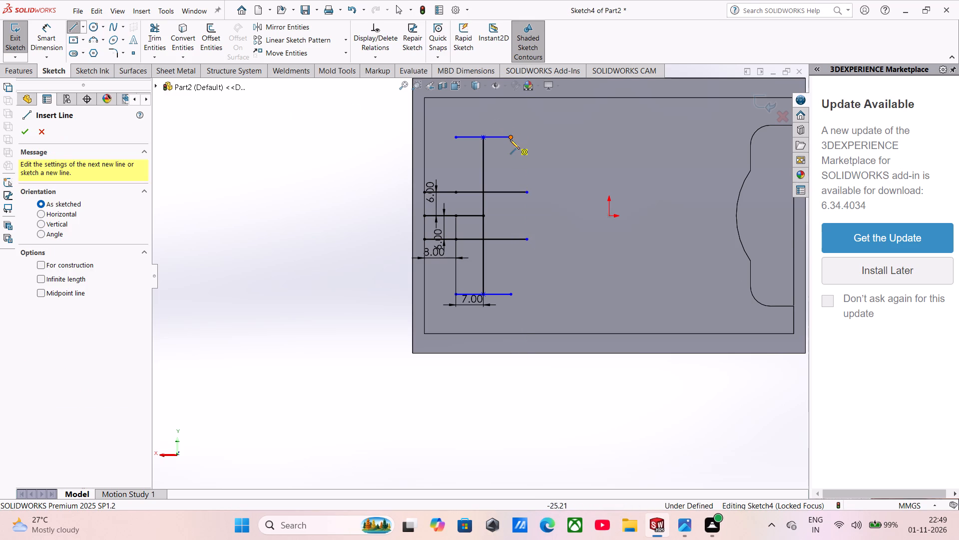
click(510, 139)
click(511, 192)
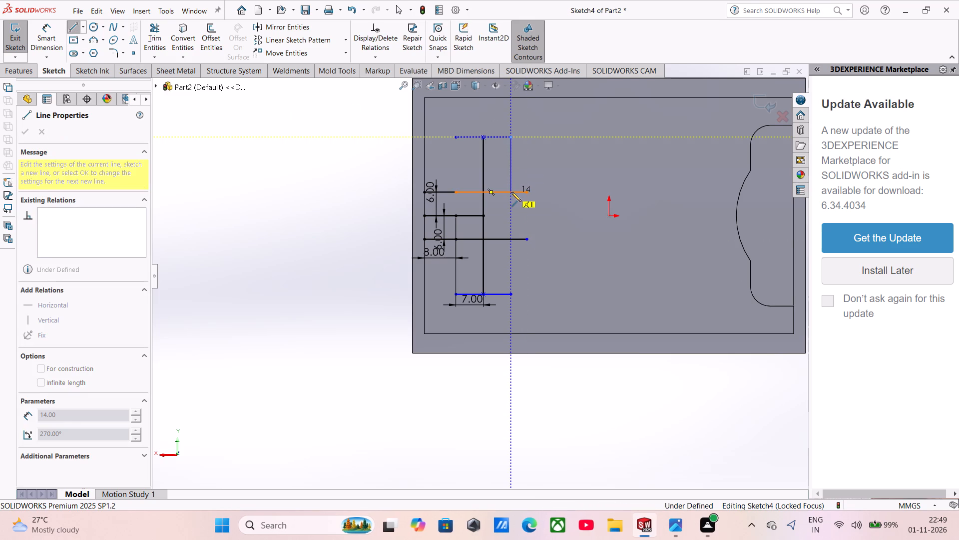
key(Escape)
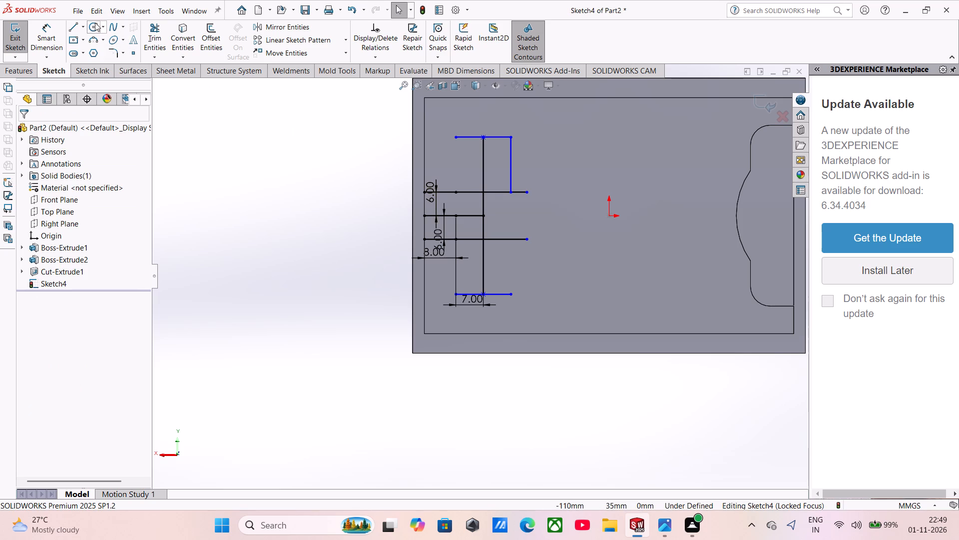
click(77, 29)
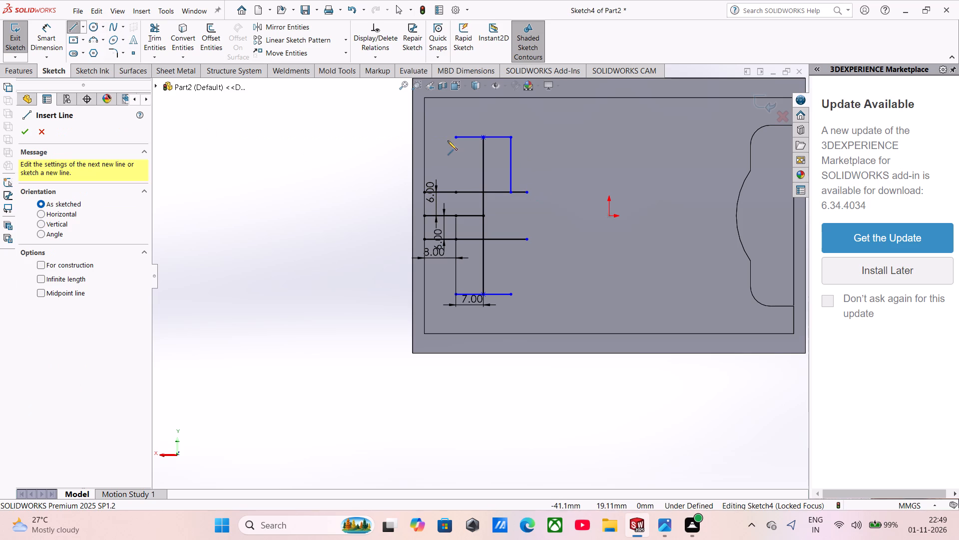
click(457, 137)
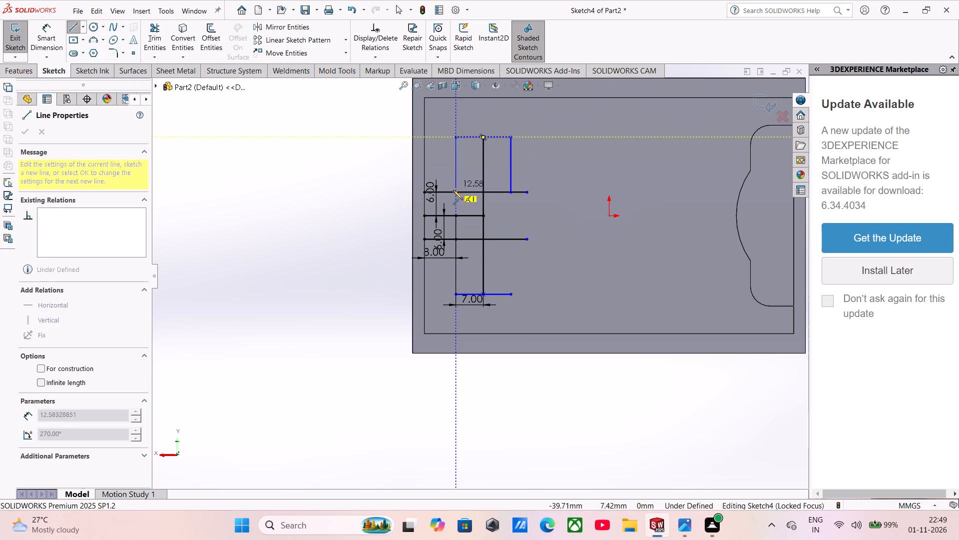
click(453, 193)
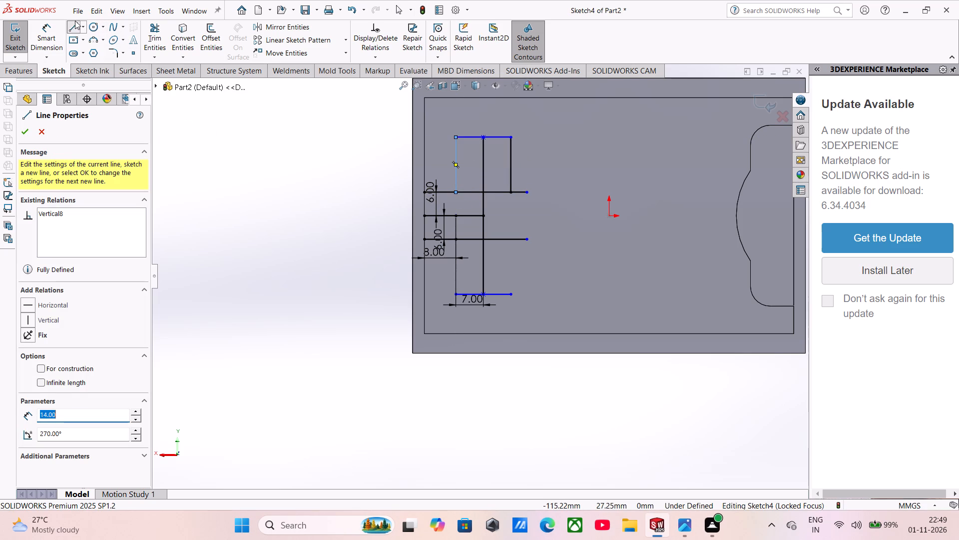
Draw 14 mm vertical lines joining both ends of the lower 14 mm line to the lower stem line.
click(509, 294)
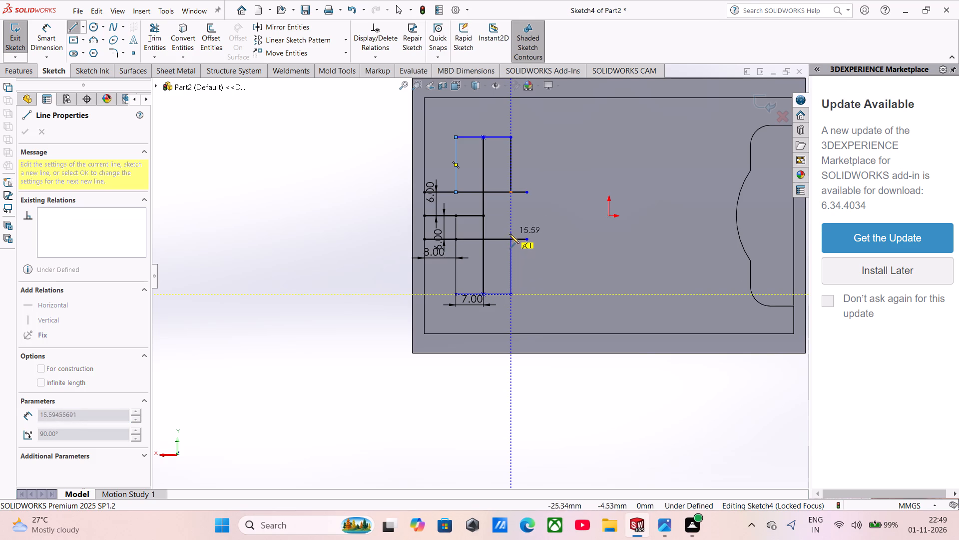
click(509, 238)
key(Escape)
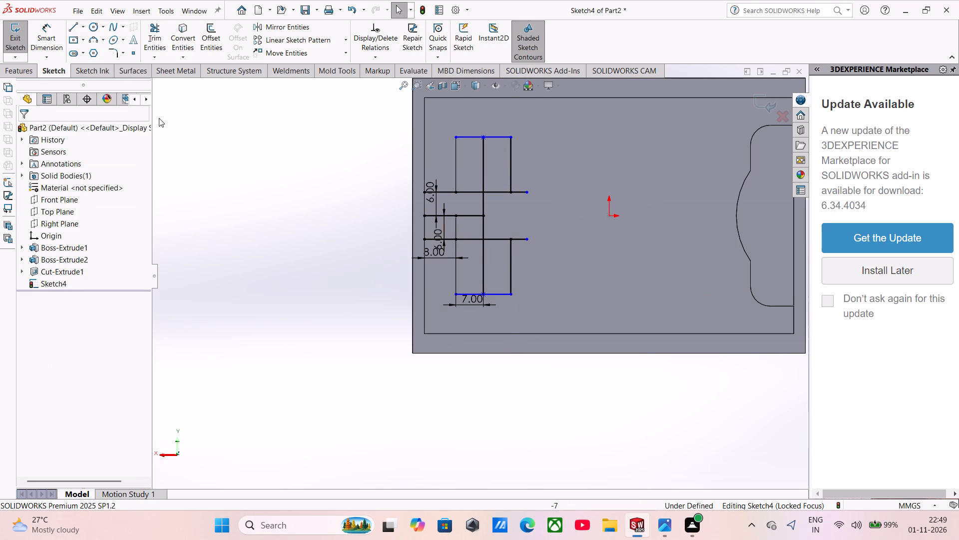
click(70, 22)
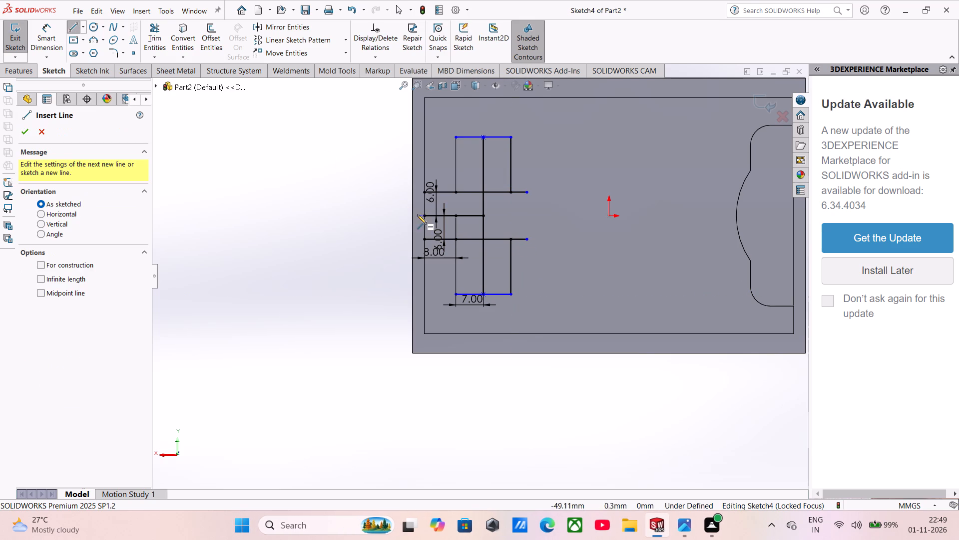
click(457, 240)
click(455, 293)
Trim away the profile's interior segments: the vertical centre line, the 7 mm line and the stem line portions crossing the crossbar.
scroll(455, 293, down, 1)
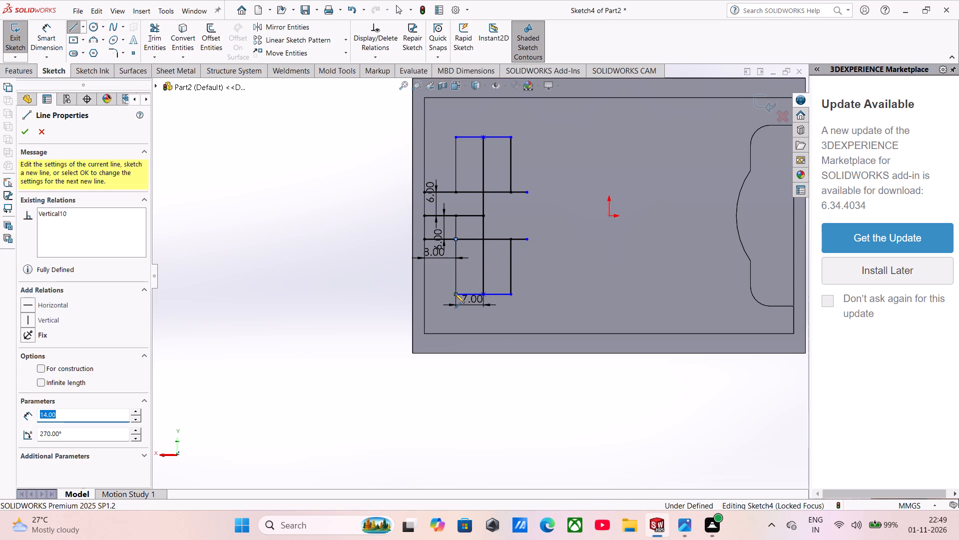
click(154, 29)
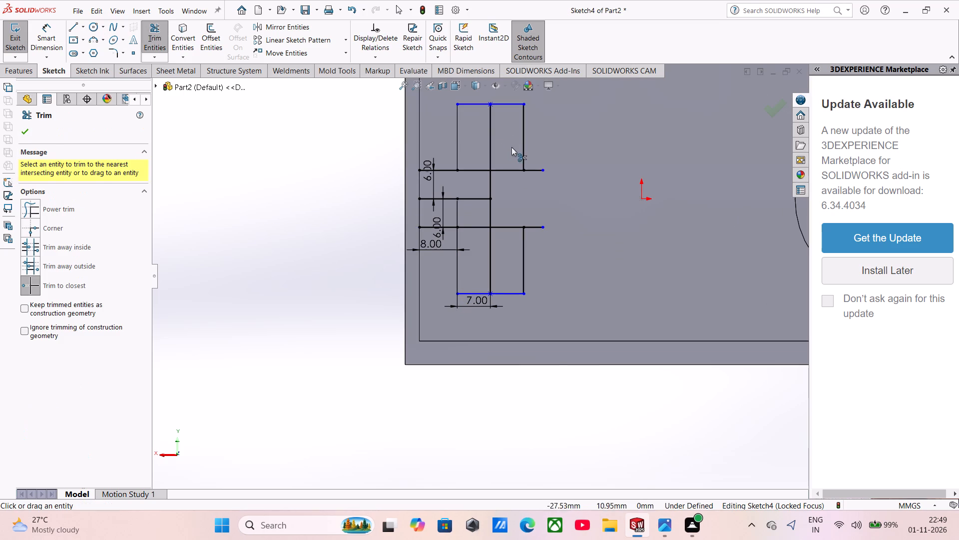
click(476, 170)
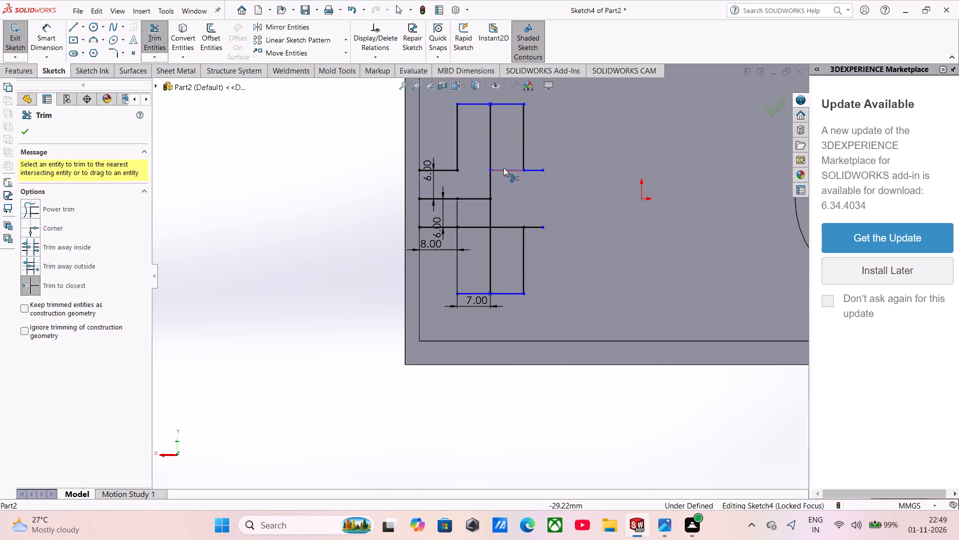
click(503, 167)
click(491, 154)
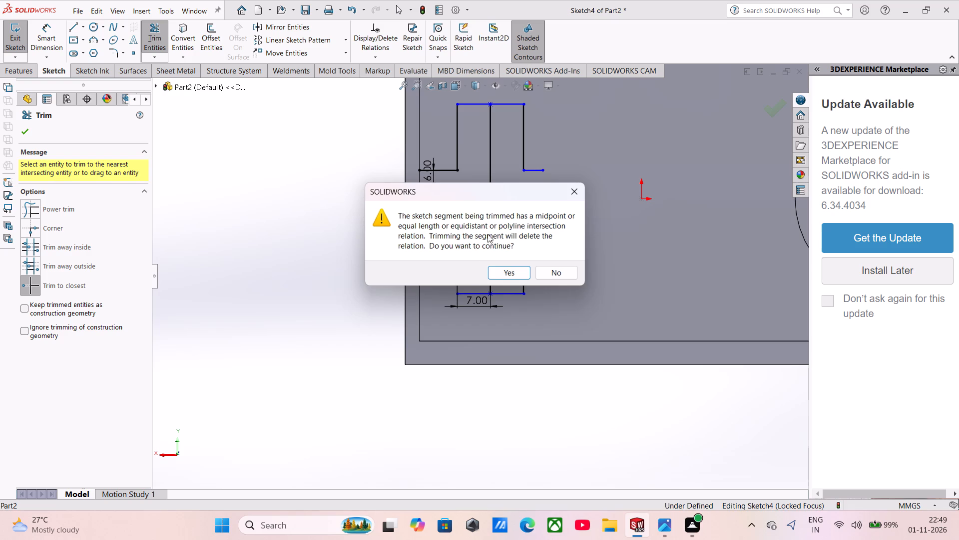
click(492, 267)
click(483, 198)
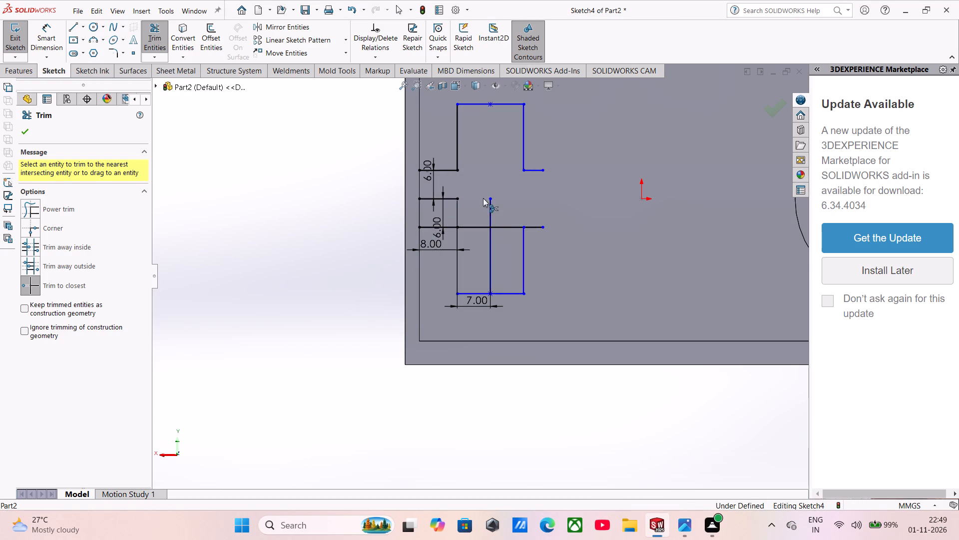
click(488, 215)
click(502, 267)
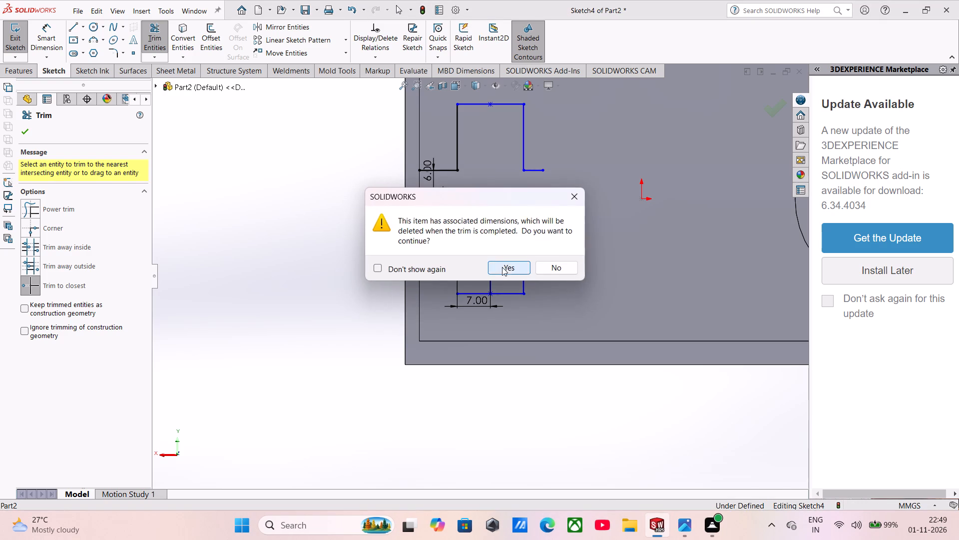
click(480, 225)
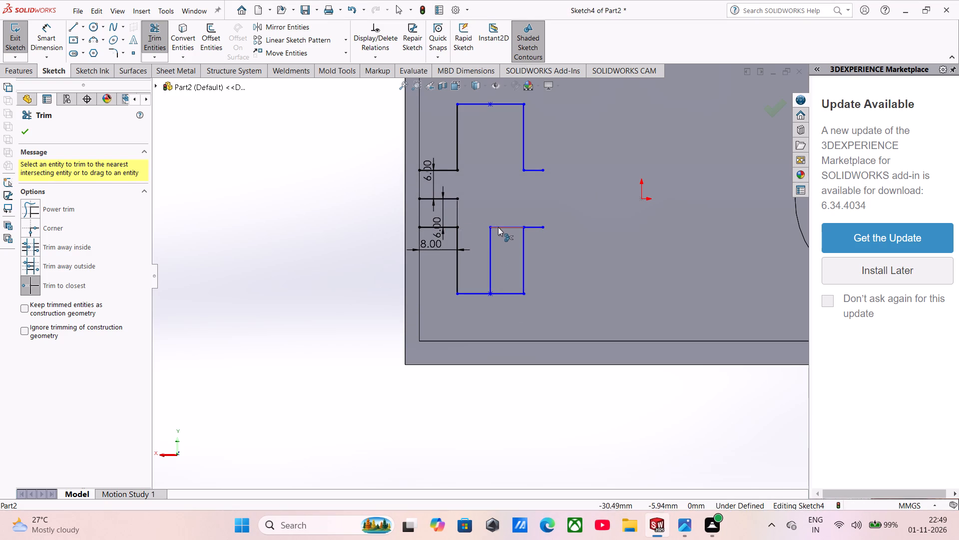
click(498, 227)
click(490, 251)
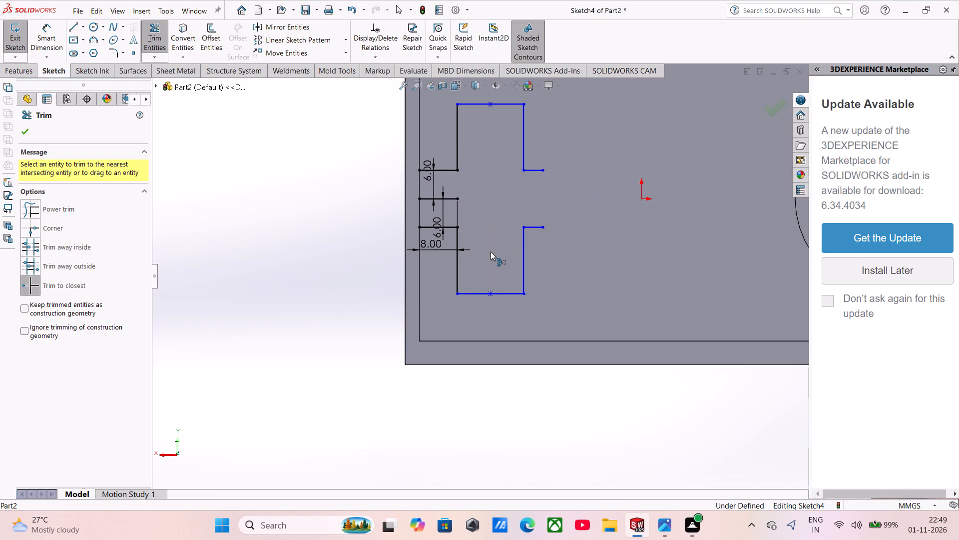
Trim the two horizontal stubs overhanging the crossbar's inner side and the remaining 8 mm centre line in the stem.
click(533, 171)
click(537, 228)
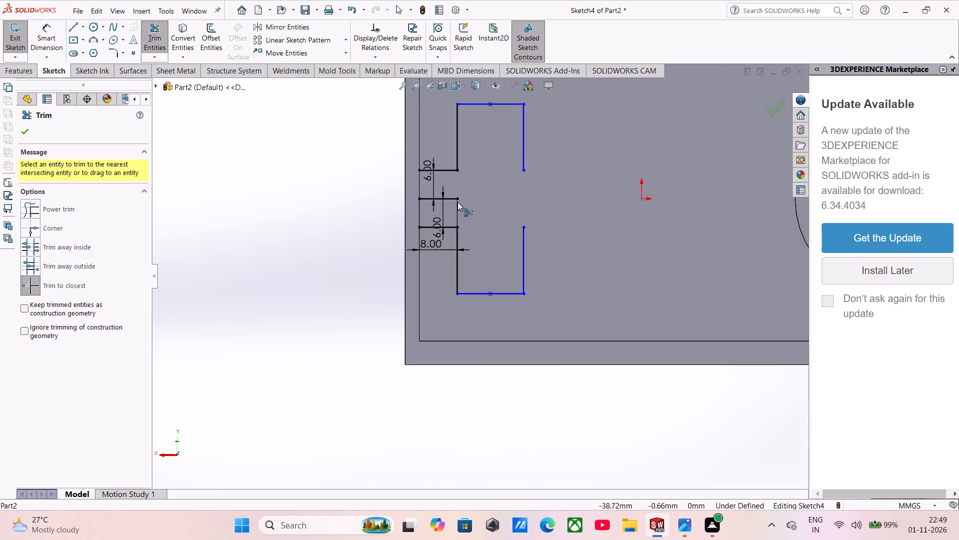
click(452, 200)
Fillet the four outer corners of the profile's crossbar, two at each end, with a 5 mm radius.
scroll(472, 207, up, 1)
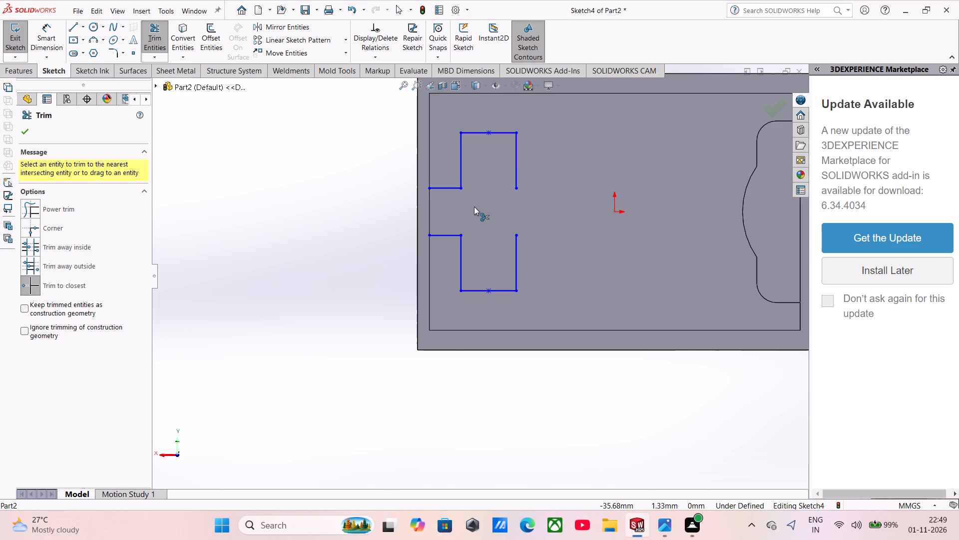
click(118, 55)
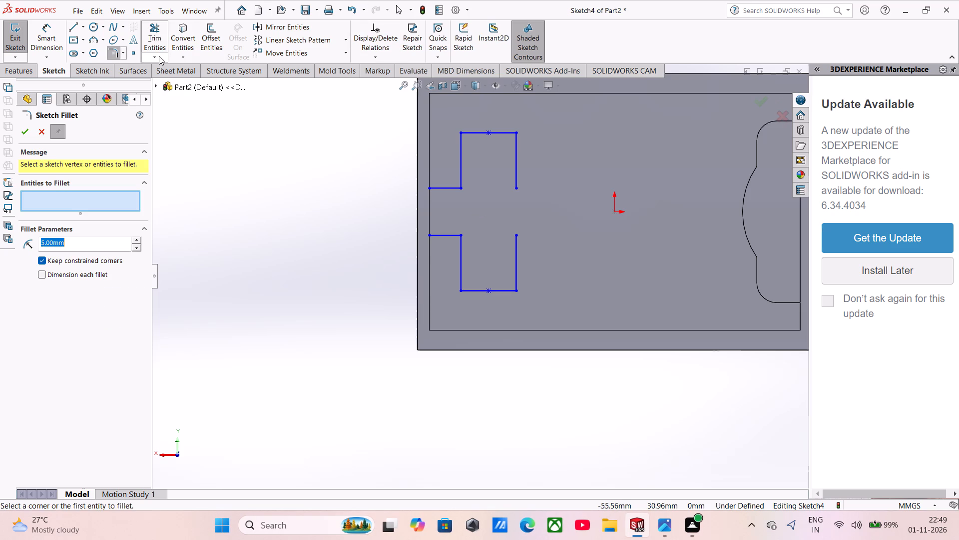
click(461, 153)
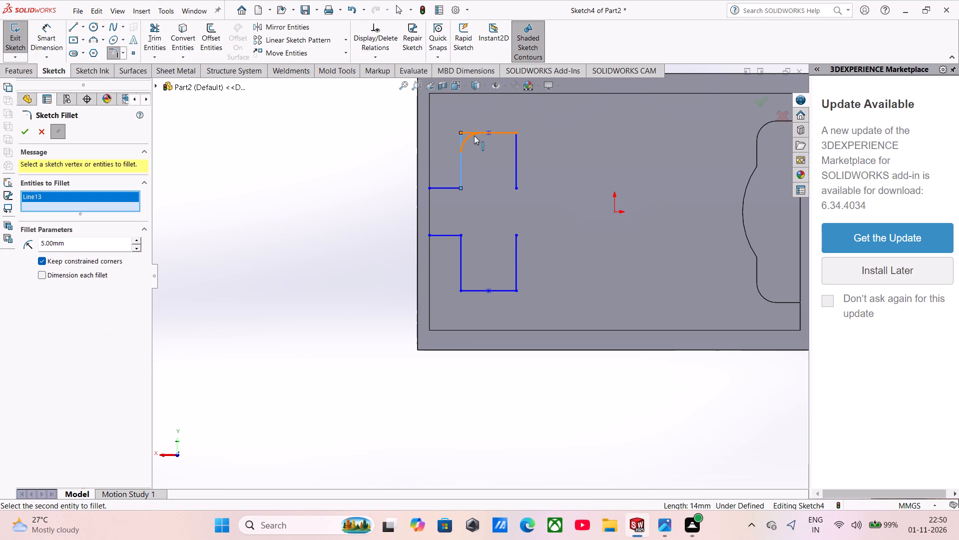
click(474, 135)
click(501, 271)
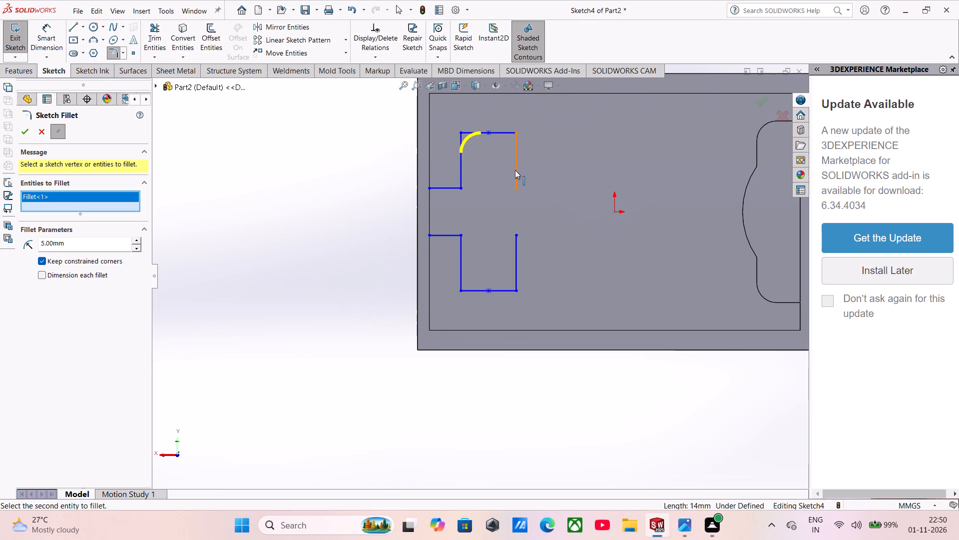
click(515, 170)
click(505, 131)
click(508, 271)
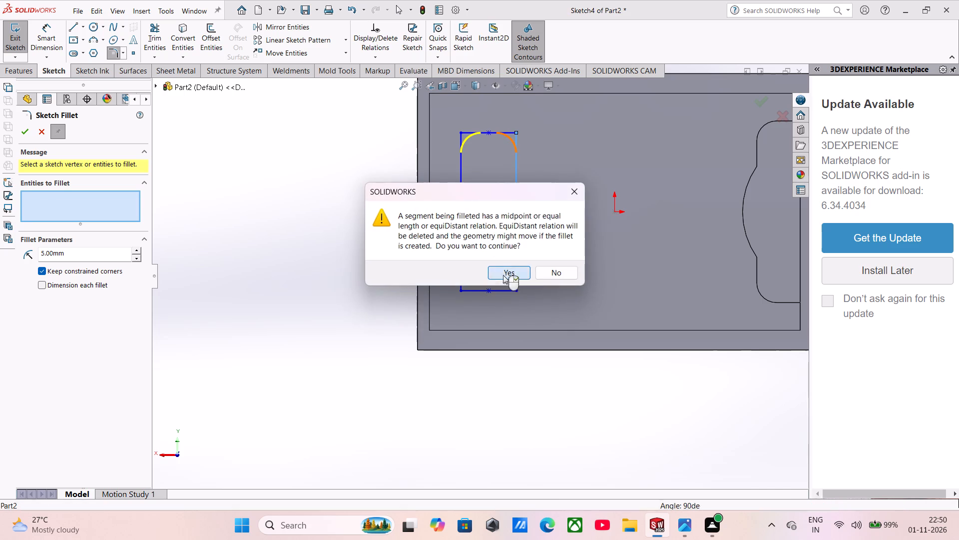
click(459, 272)
click(471, 291)
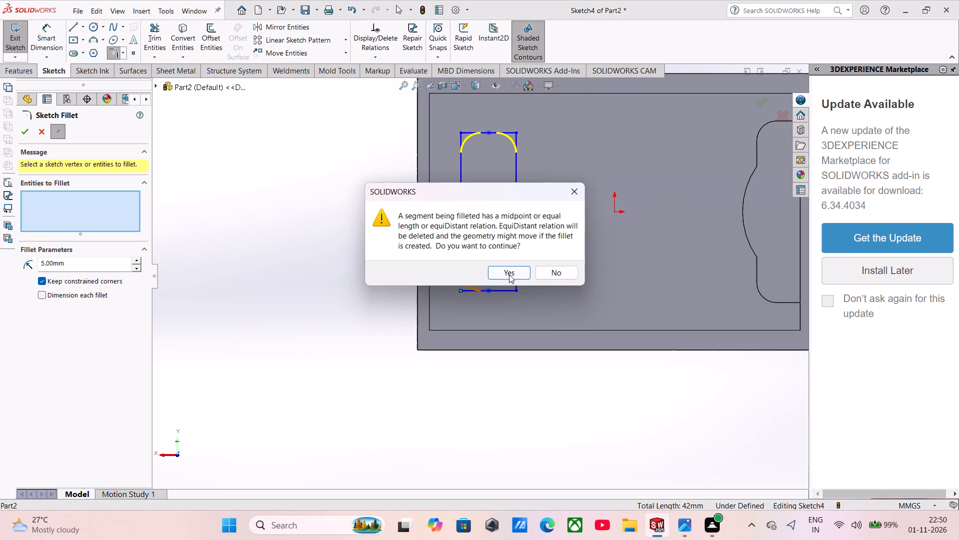
click(509, 272)
click(513, 268)
click(516, 263)
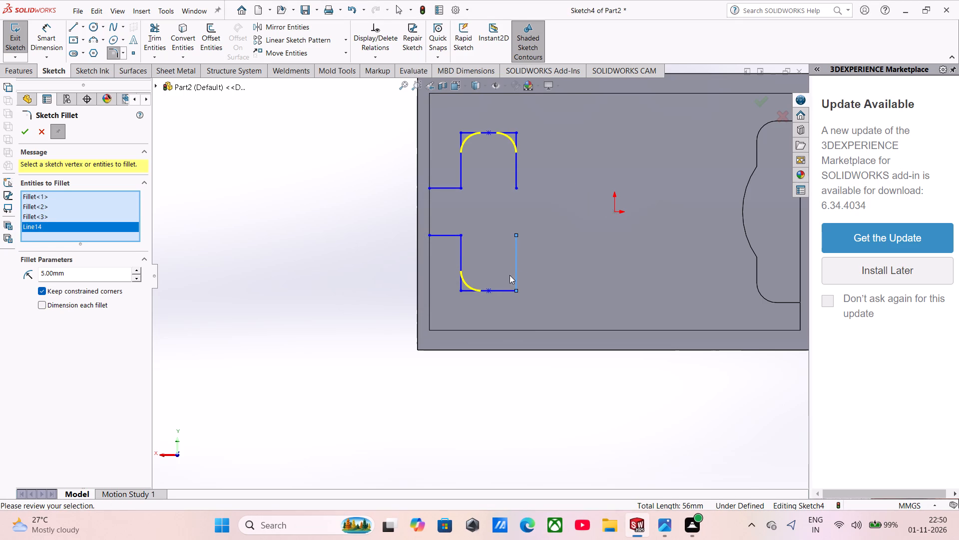
click(505, 289)
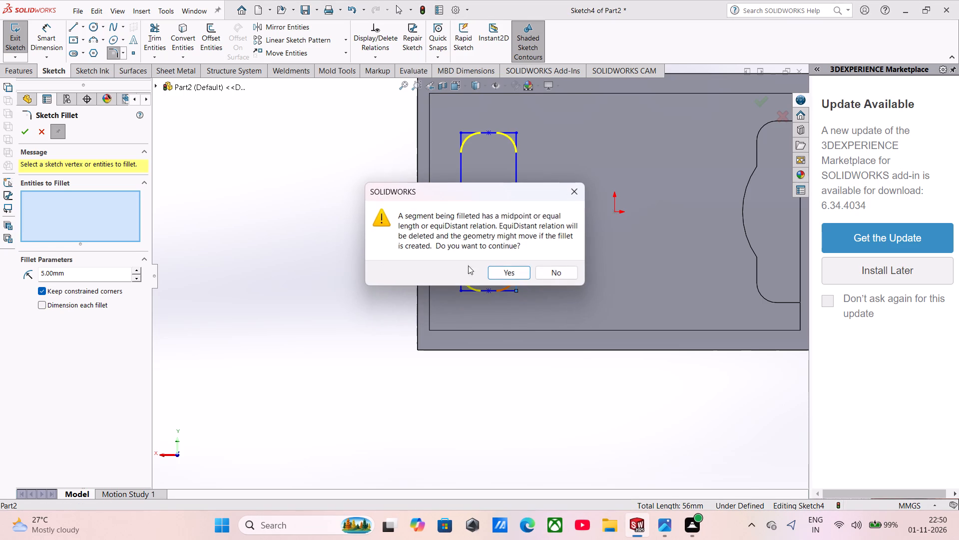
click(514, 272)
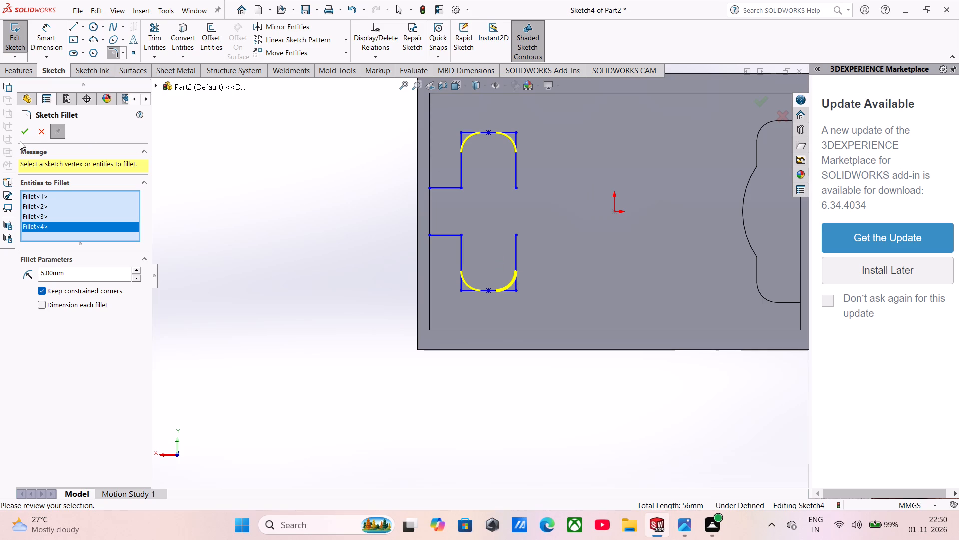
click(21, 133)
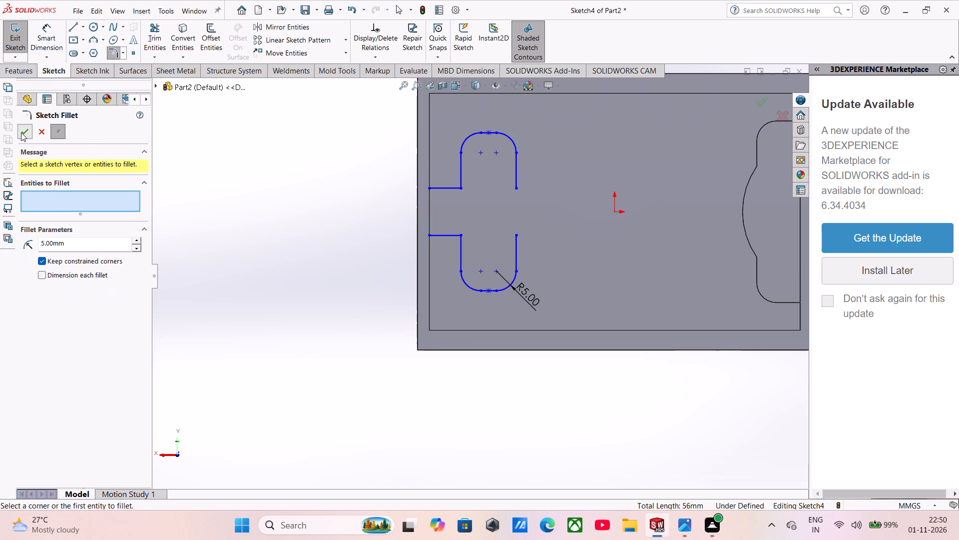
Sketch a horizontal centre line from the middle of the crossbar's inner side towards the origin and dimension it 8 mm.
click(70, 25)
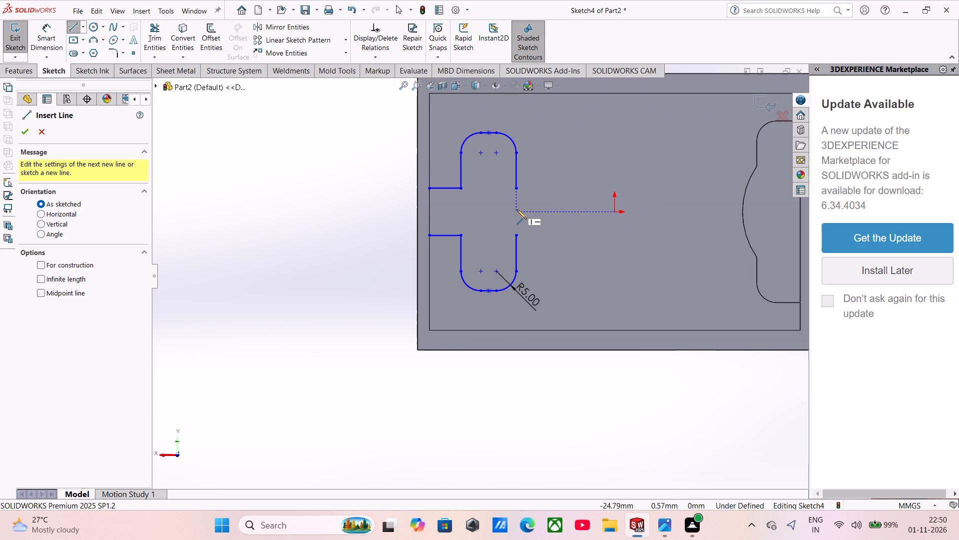
click(516, 209)
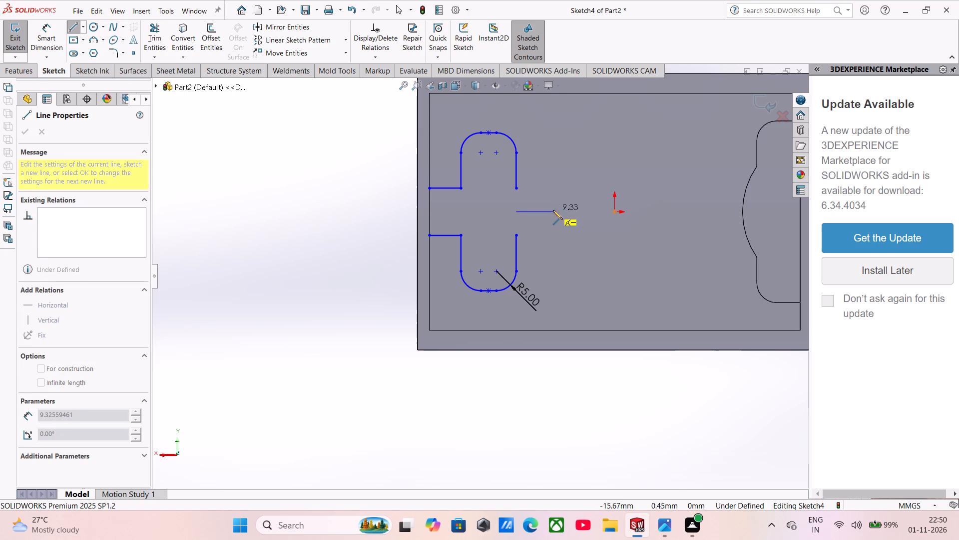
click(553, 210)
click(54, 35)
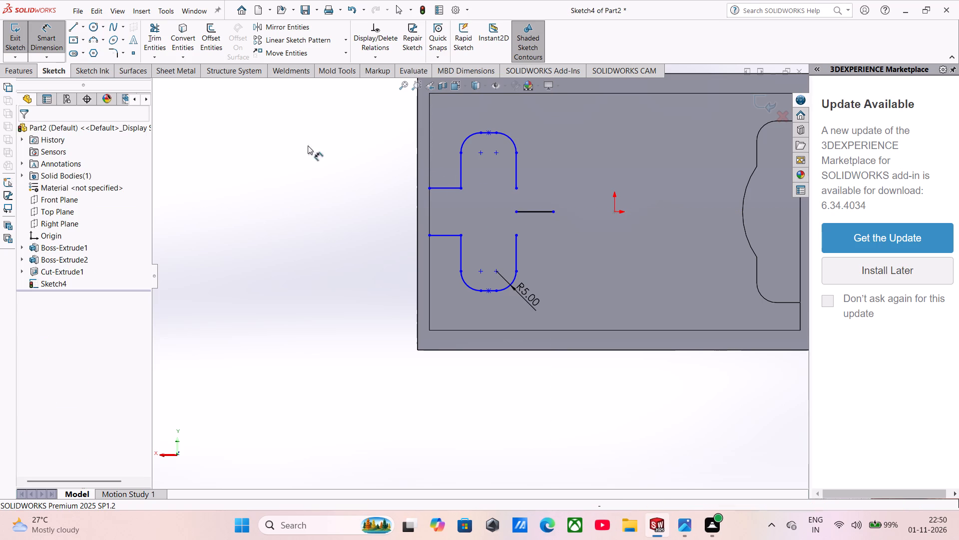
click(533, 212)
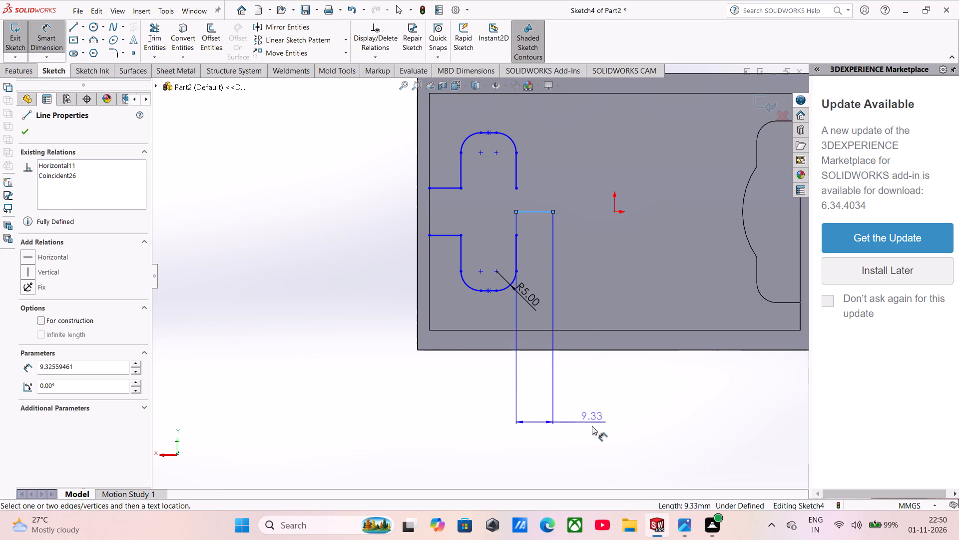
click(589, 427)
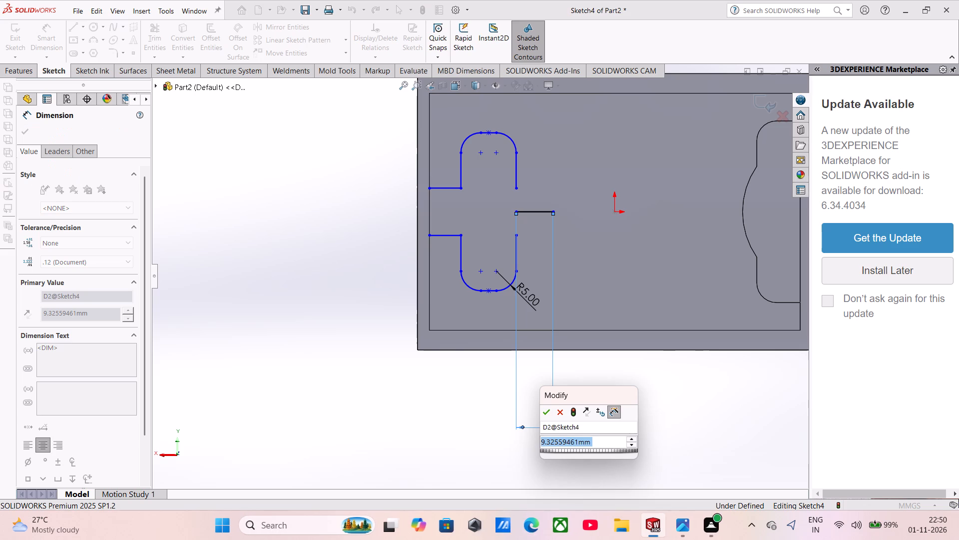
key(8)
key(Return)
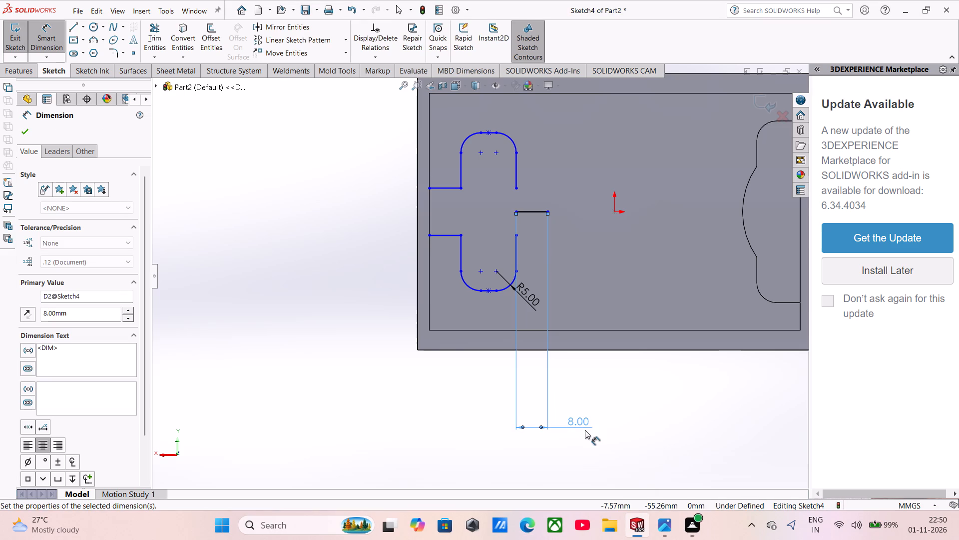
Draw an 8 mm horizontal line from the upper inner side's open end and a vertical end line about 12 mm down from it.
click(76, 27)
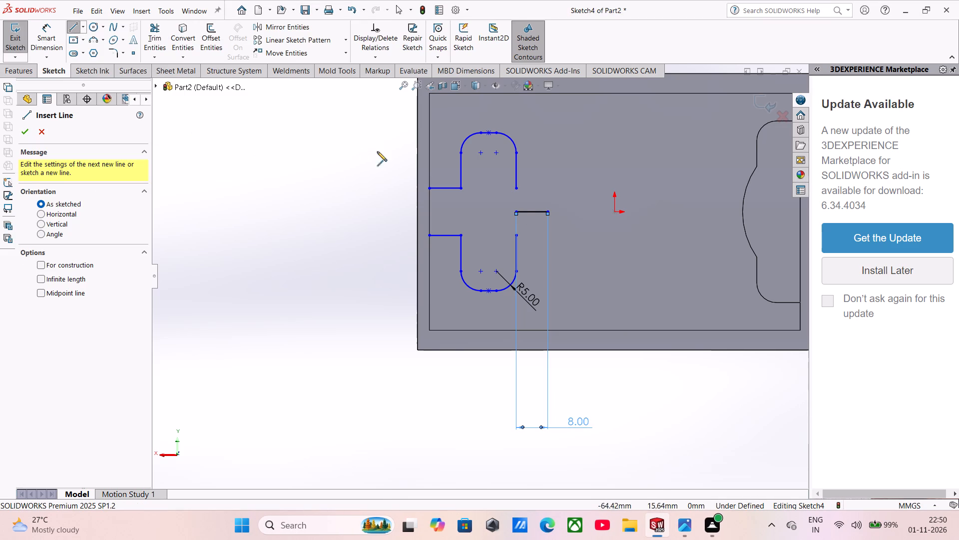
click(516, 191)
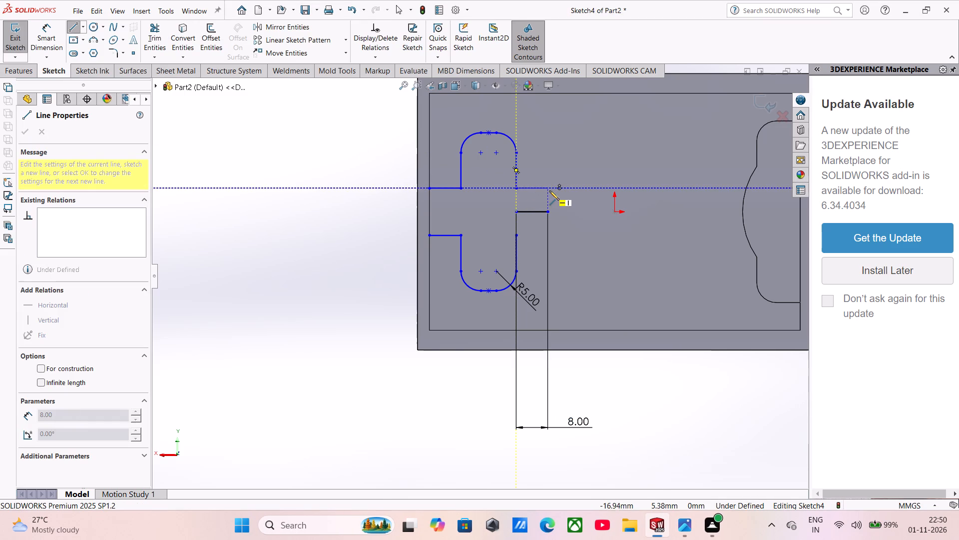
click(546, 190)
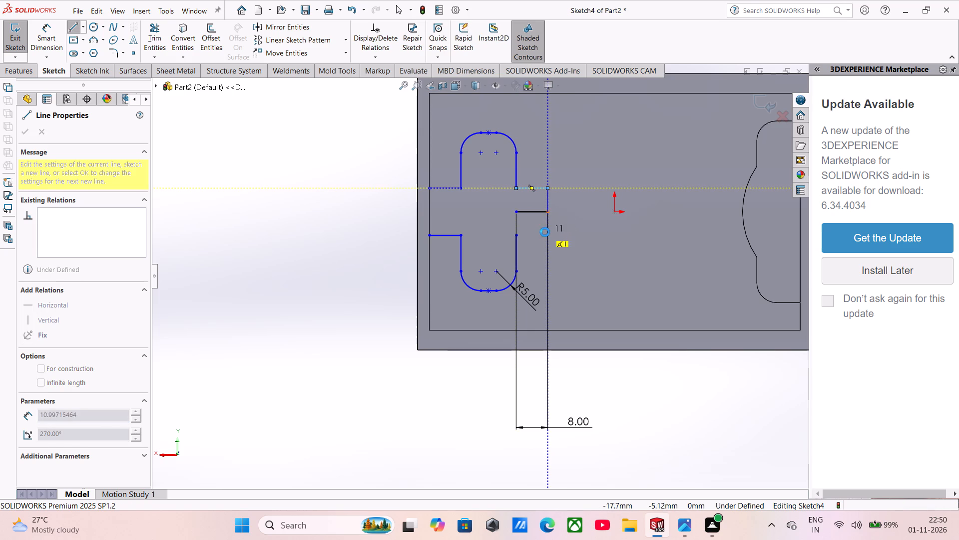
click(544, 234)
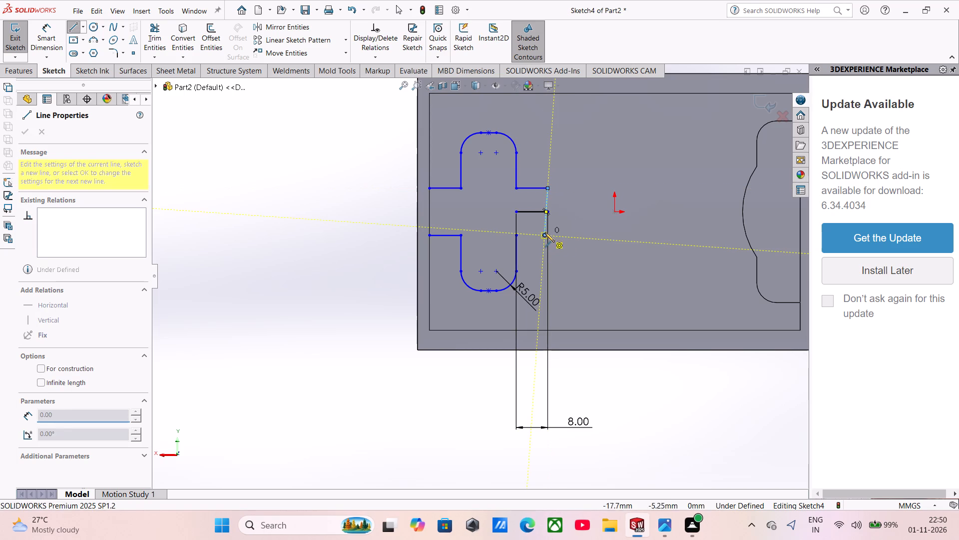
key(Escape)
scroll(543, 233, down, 1)
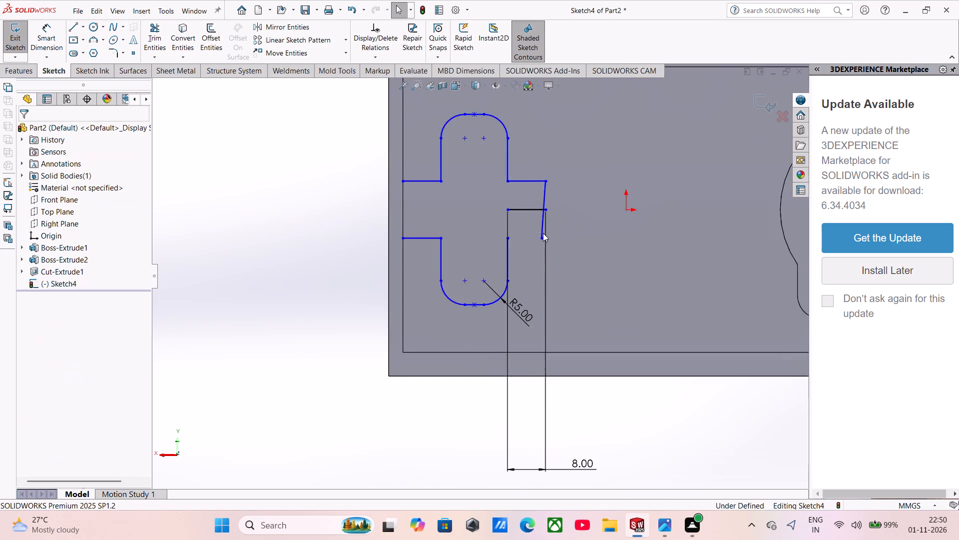
scroll(543, 233, down, 1)
right_click(543, 182)
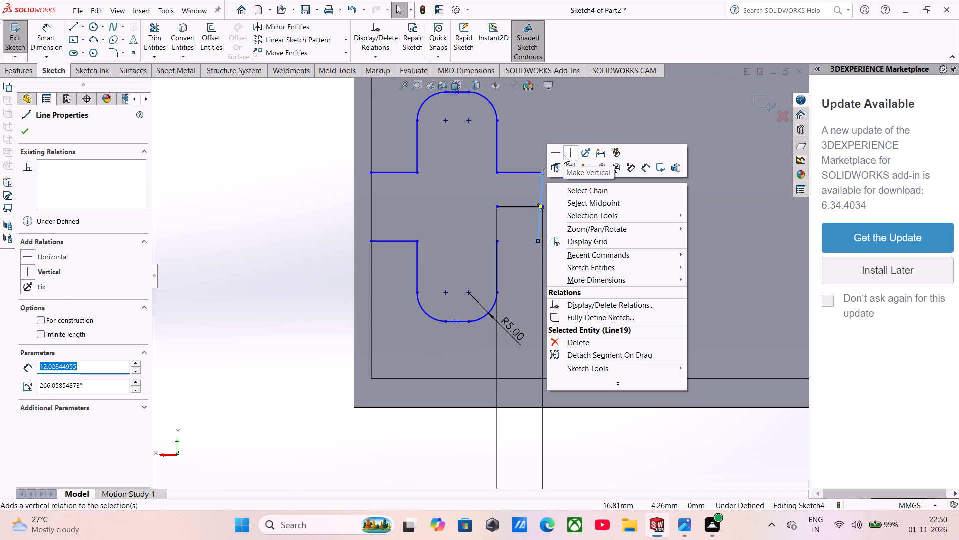
click(564, 155)
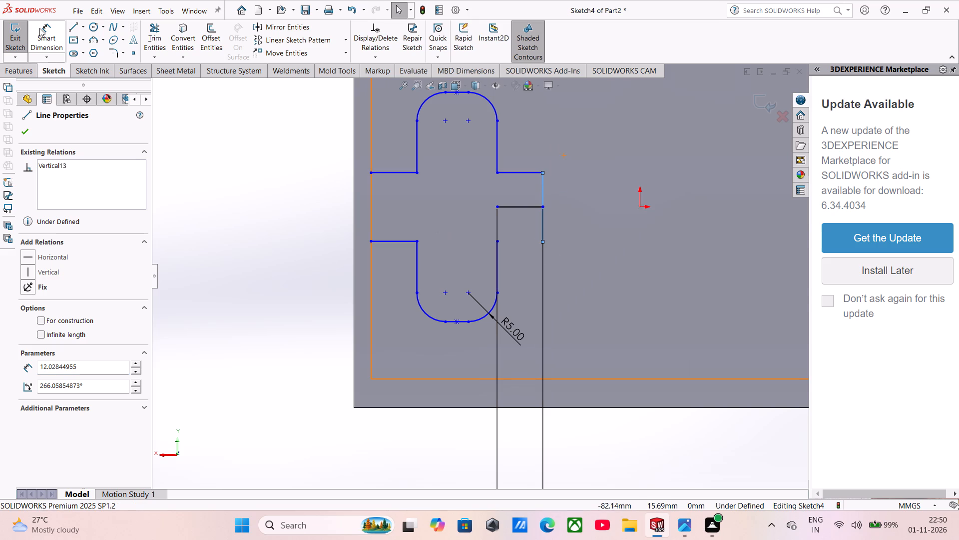
Join the end line's lower endpoint to the crossbar's lower inner side with an 8 mm line.
click(71, 28)
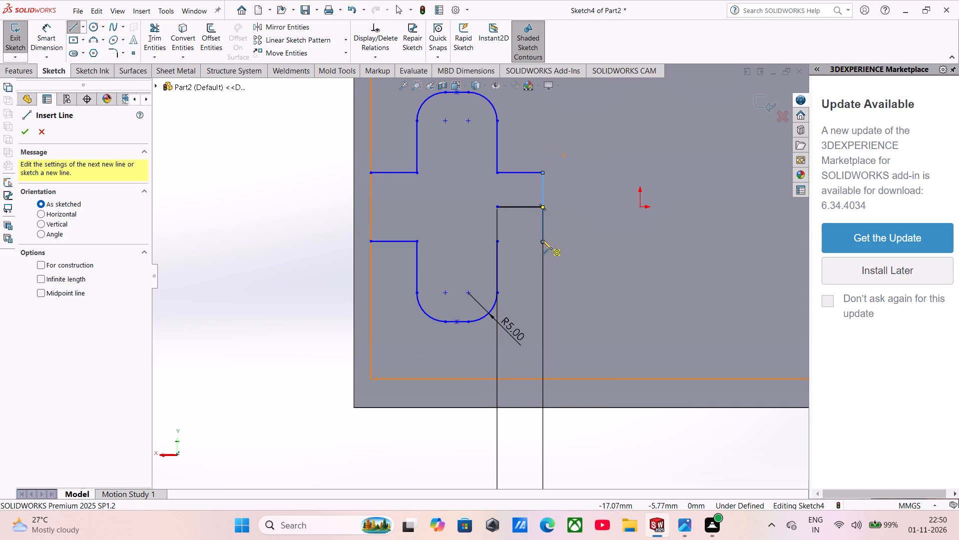
click(540, 241)
click(495, 240)
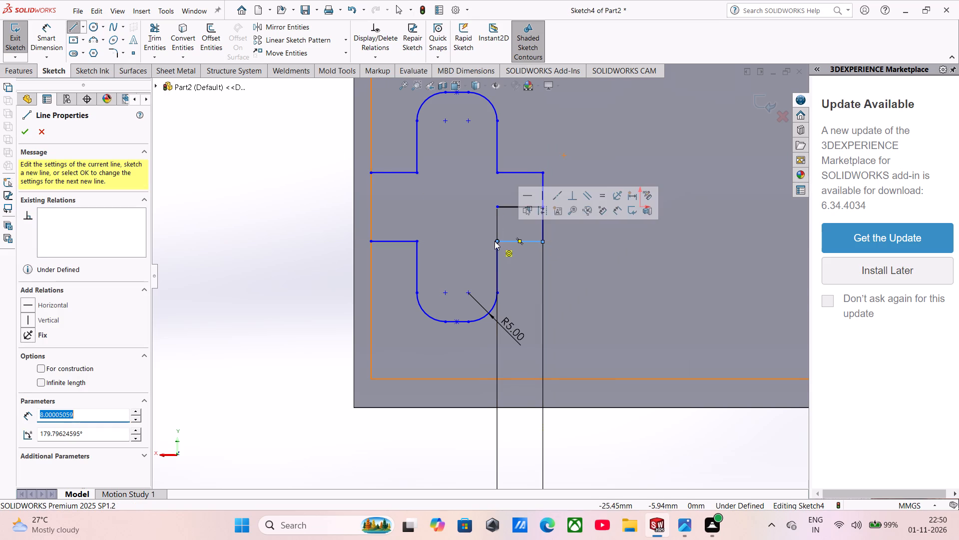
key(Escape)
Fillet the two corners at the end of the inner stub with a 5 mm radius.
click(111, 55)
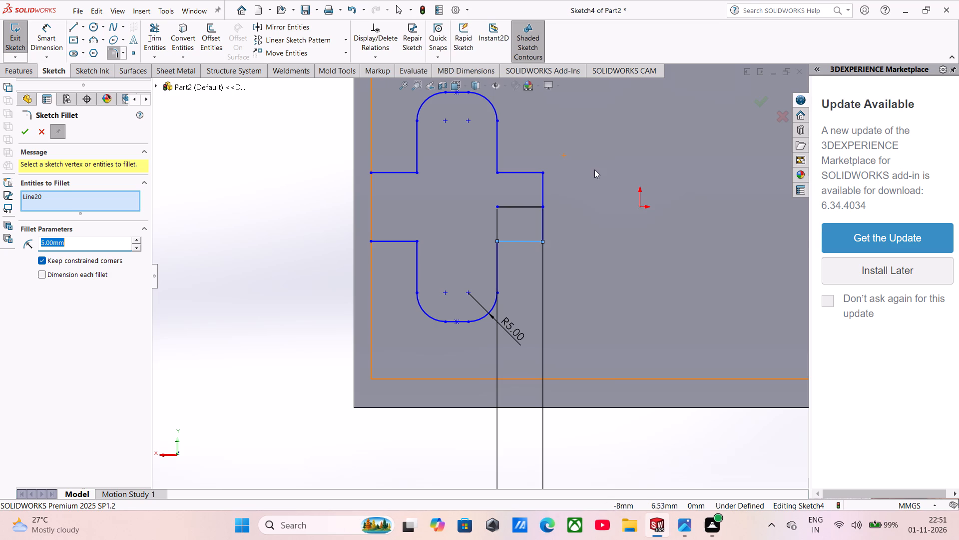
click(526, 173)
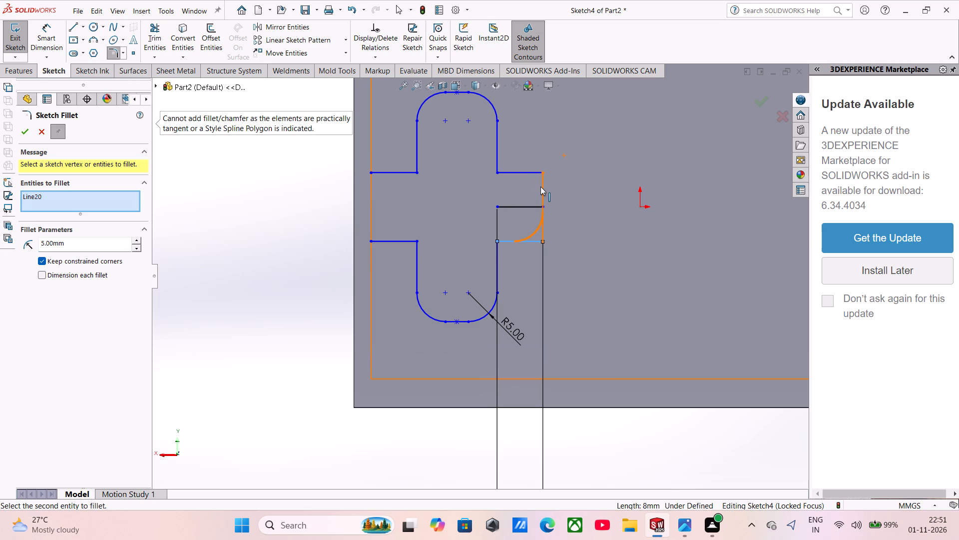
click(540, 186)
click(519, 173)
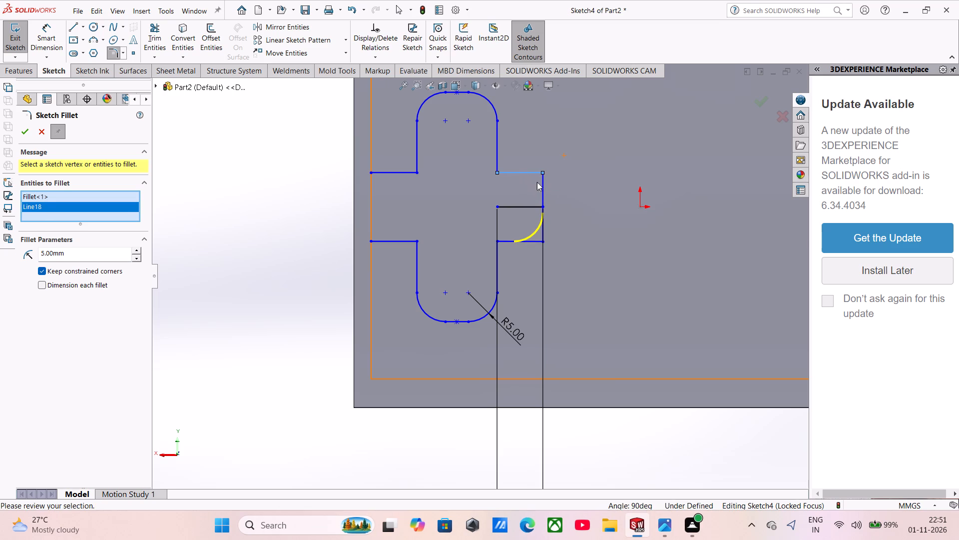
click(541, 185)
click(31, 128)
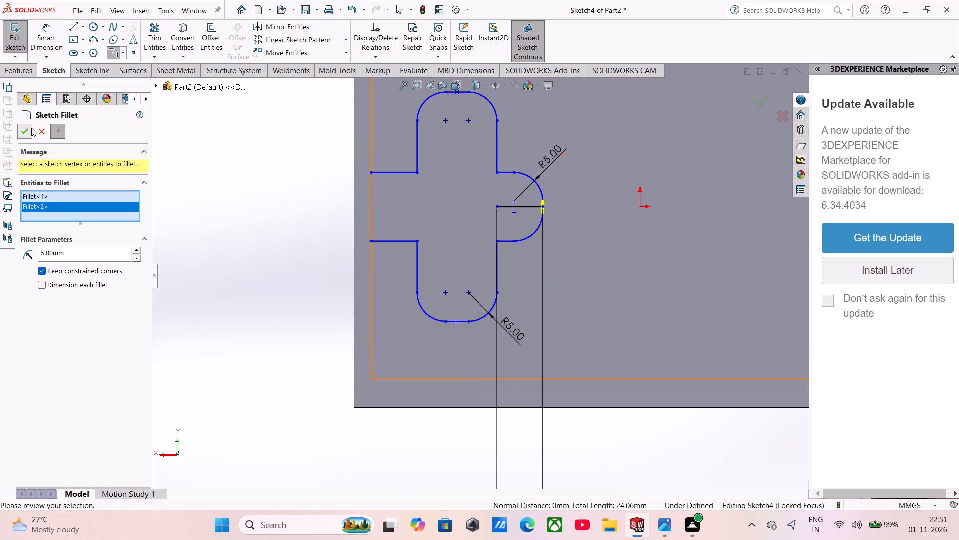
Close the profile's open stem end with a 12 mm vertical line along the boss edge.
scroll(397, 253, up, 2)
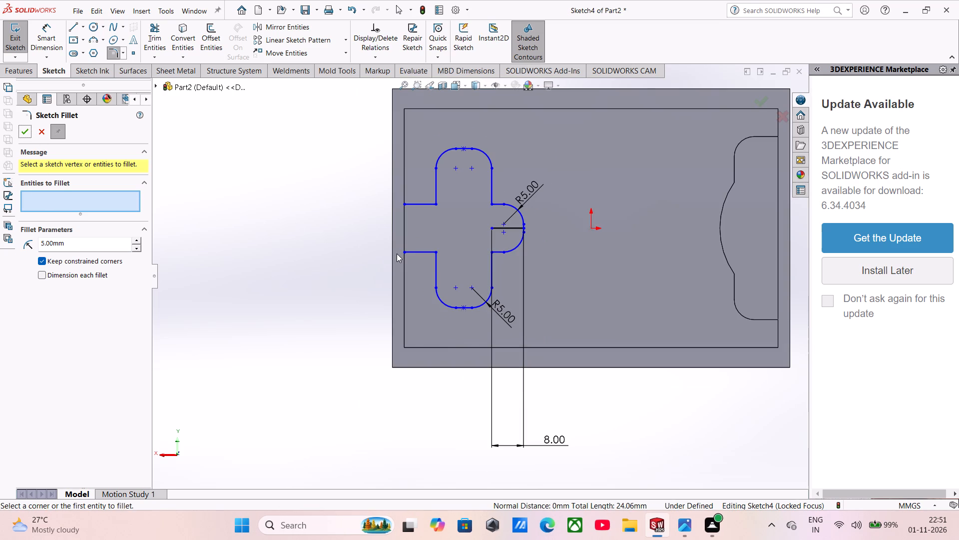
click(71, 32)
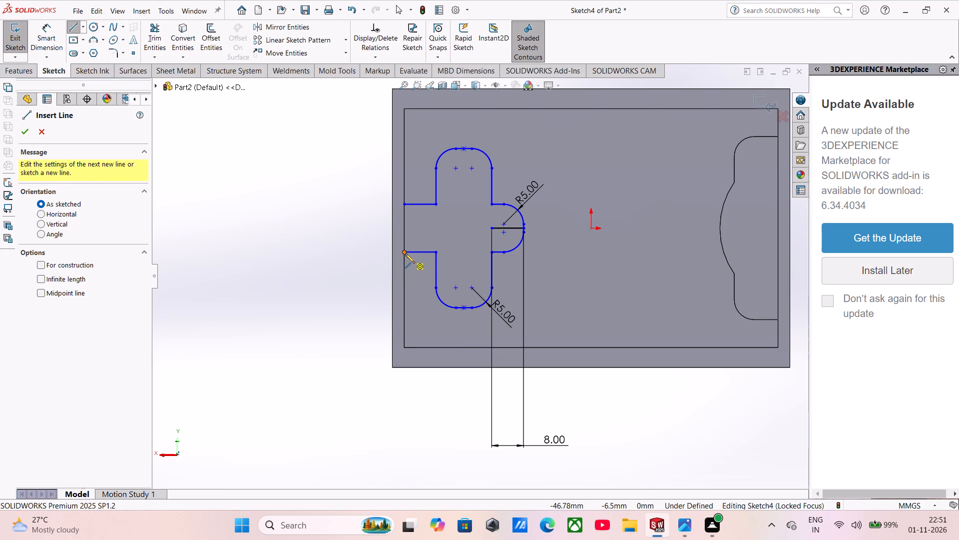
click(405, 253)
click(403, 204)
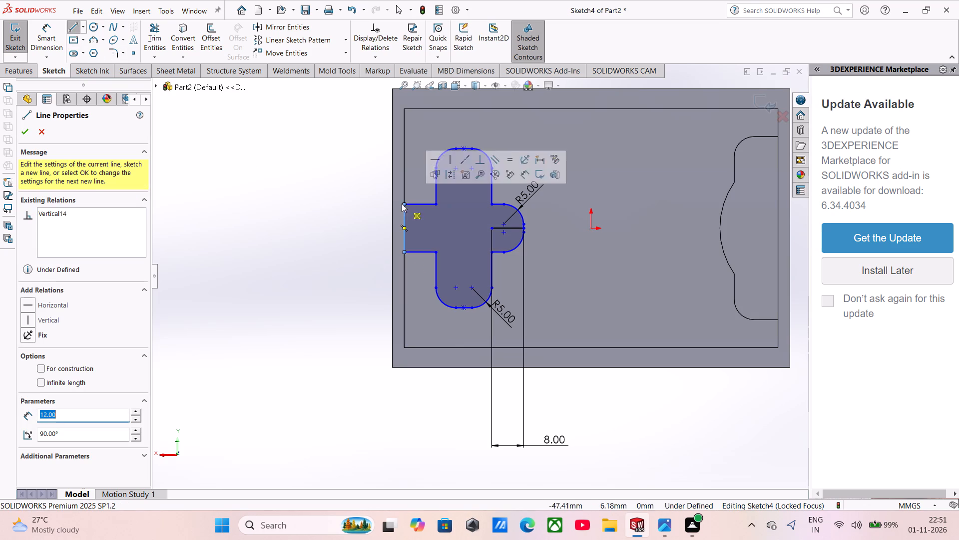
Start an Extruded Cut from the closed profile sketch and pick its inner region as the contour to cut.
click(29, 77)
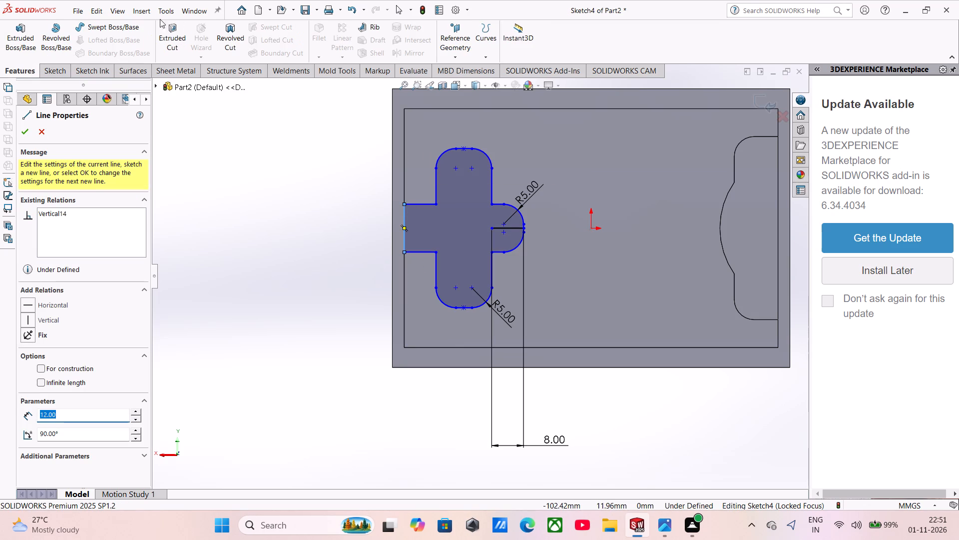
click(184, 35)
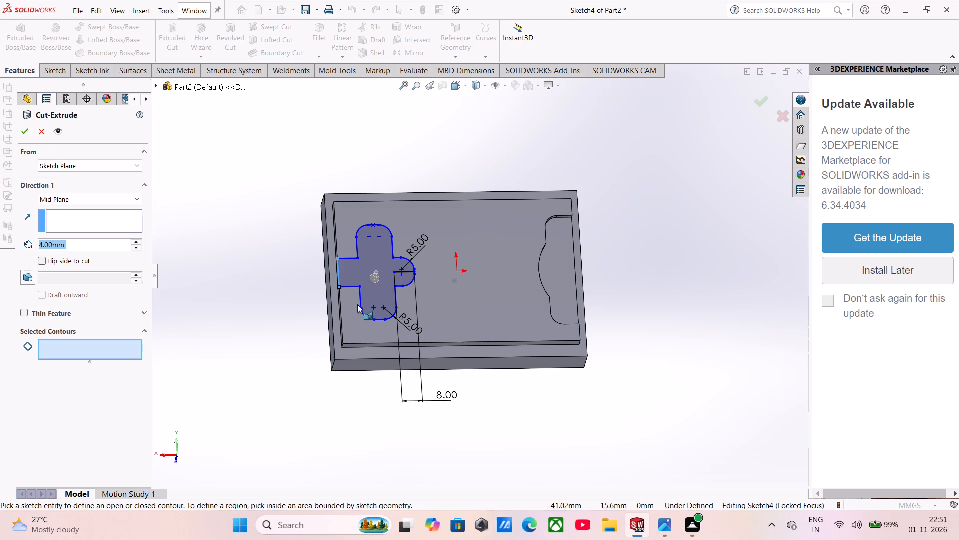
click(52, 347)
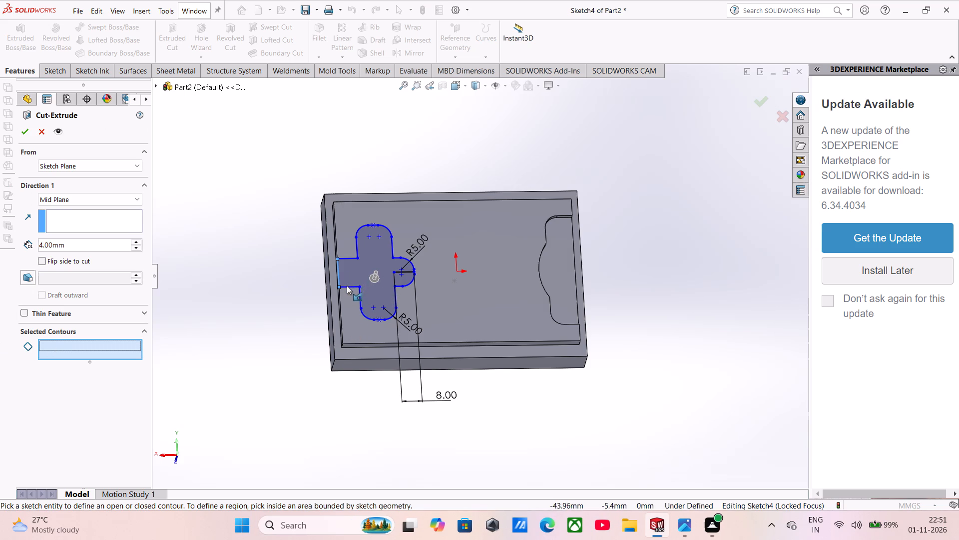
click(381, 261)
middle_drag(379, 321, 377, 239)
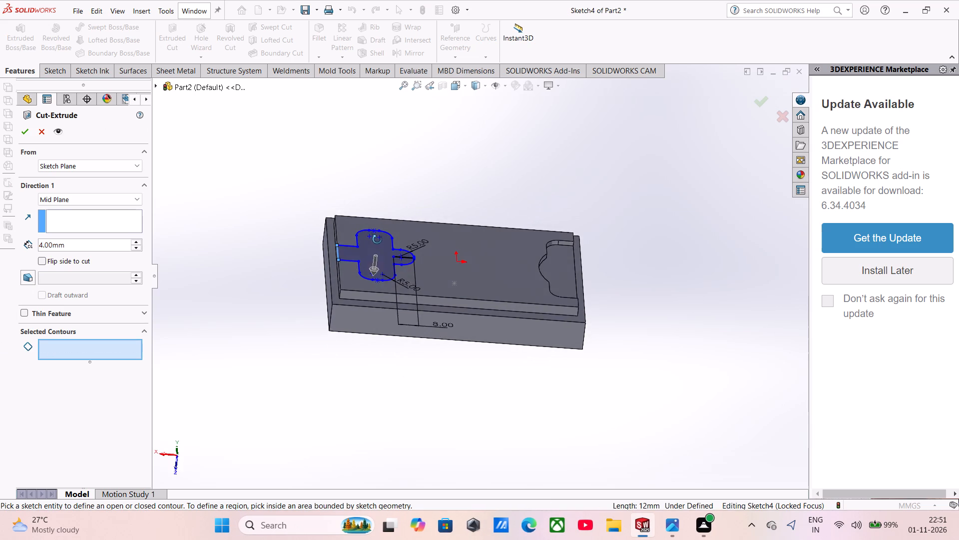
middle_drag(377, 239, 368, 258)
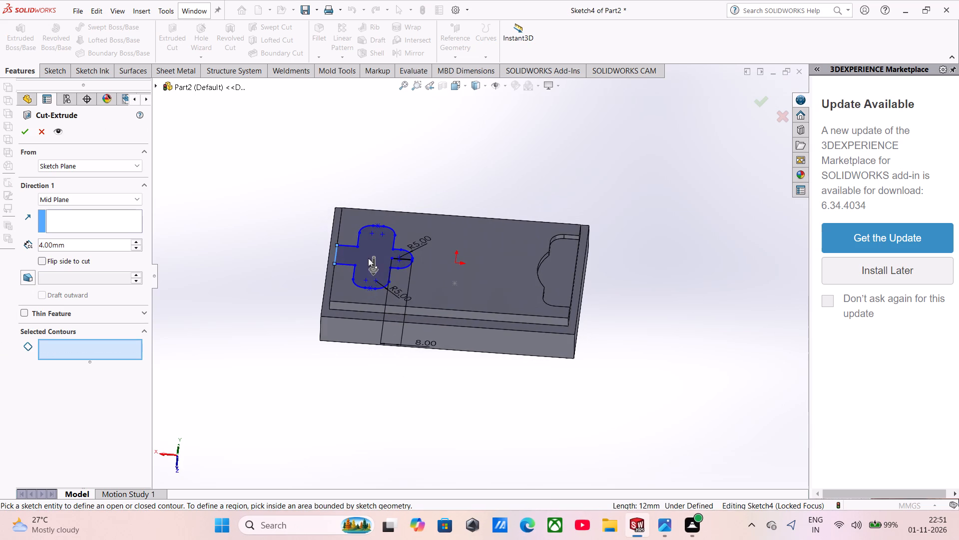
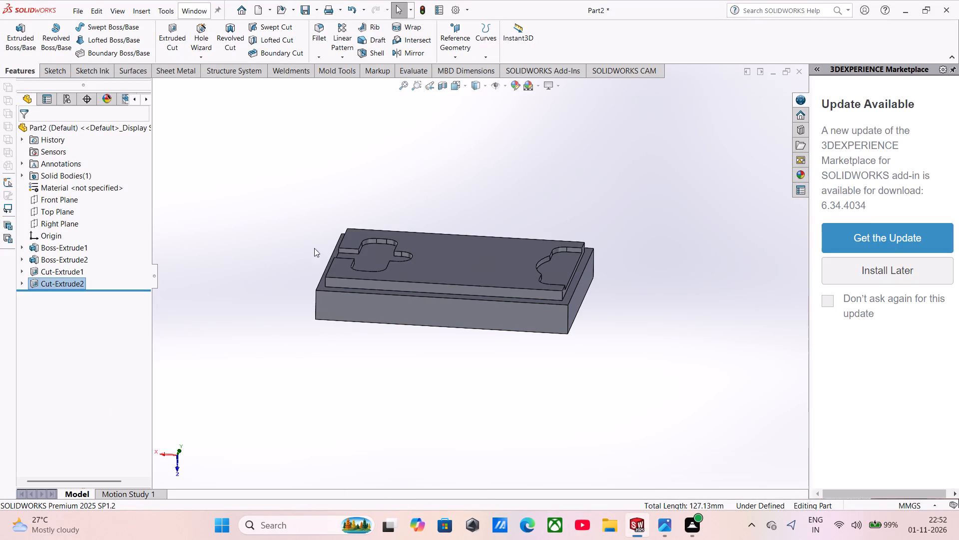
Start a sketch on the boss's top face and draw a 20 mm vertical midpoint line centred on the origin.
click(476, 261)
click(526, 227)
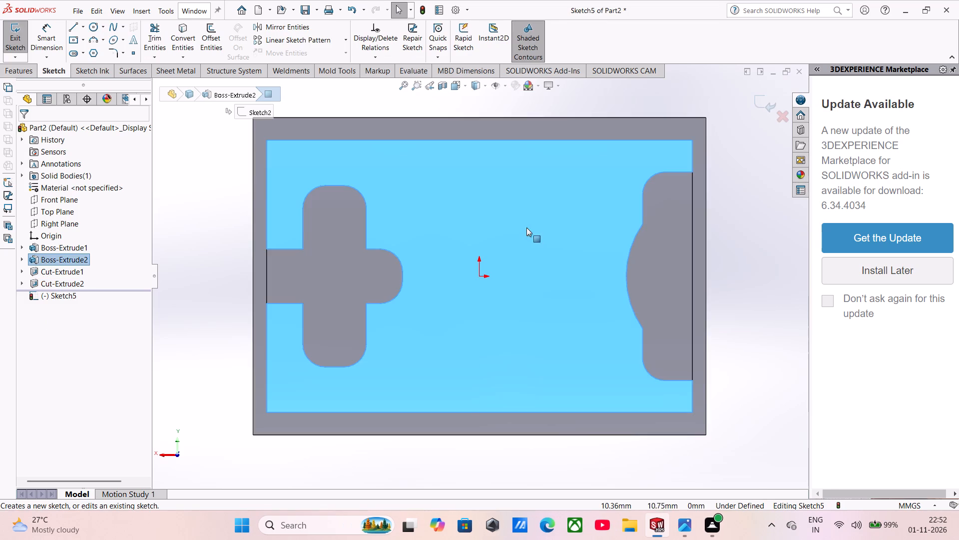
click(208, 224)
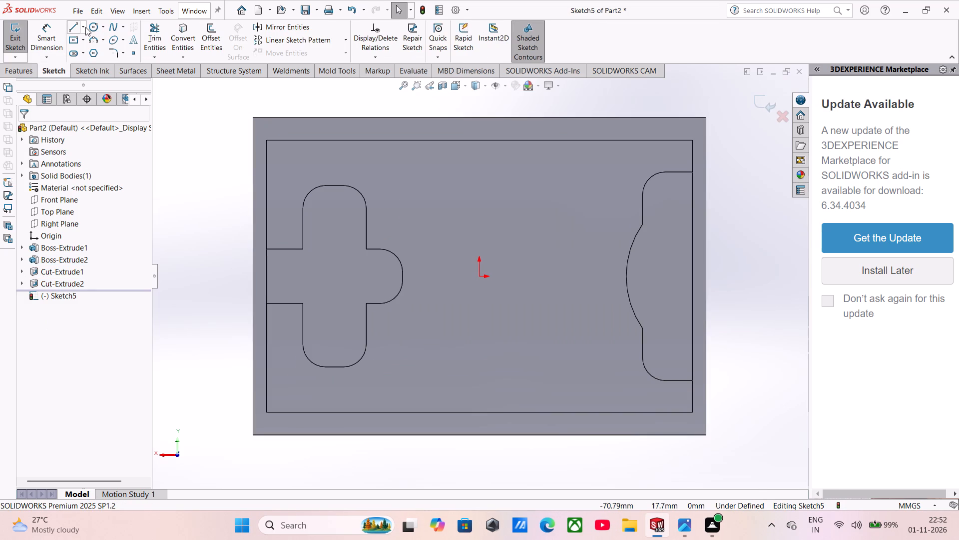
click(85, 27)
click(83, 64)
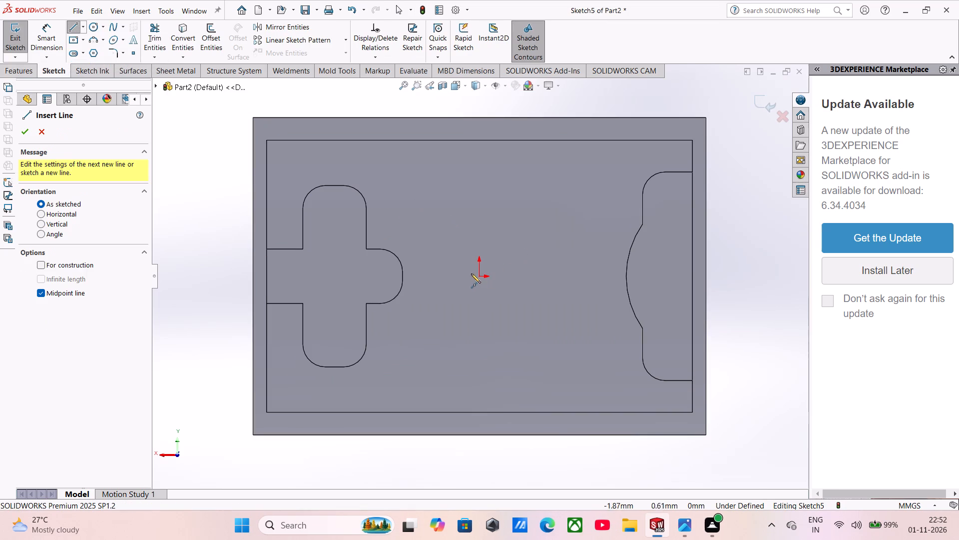
click(479, 276)
click(480, 322)
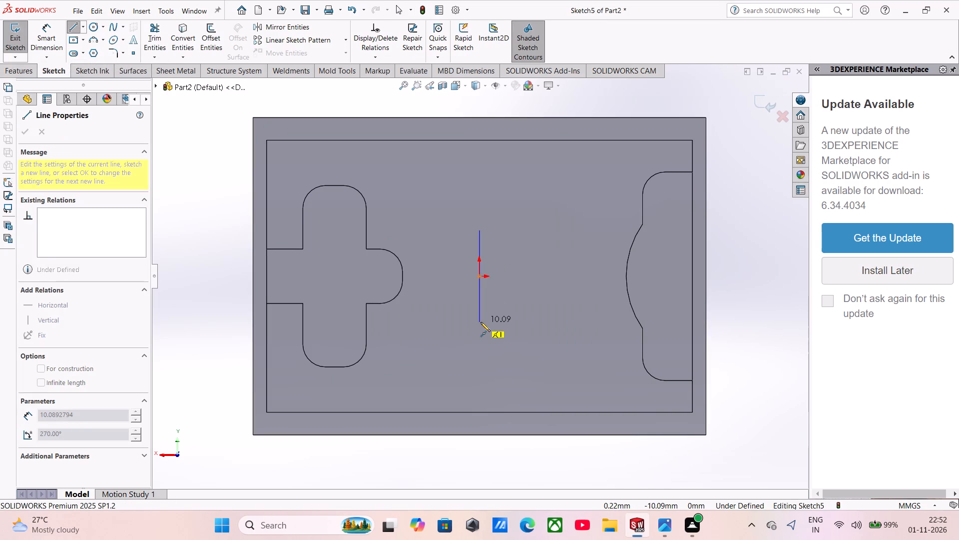
text(20)
key(Return)
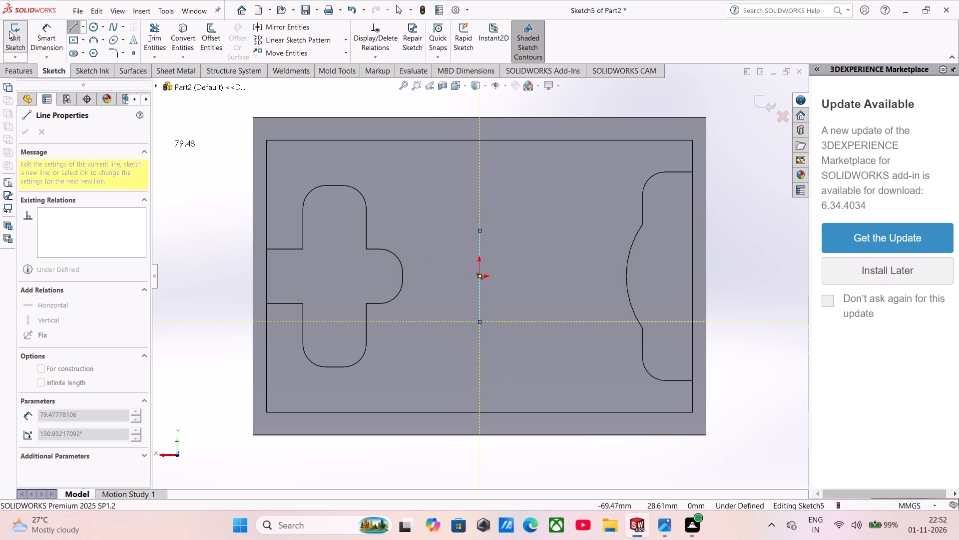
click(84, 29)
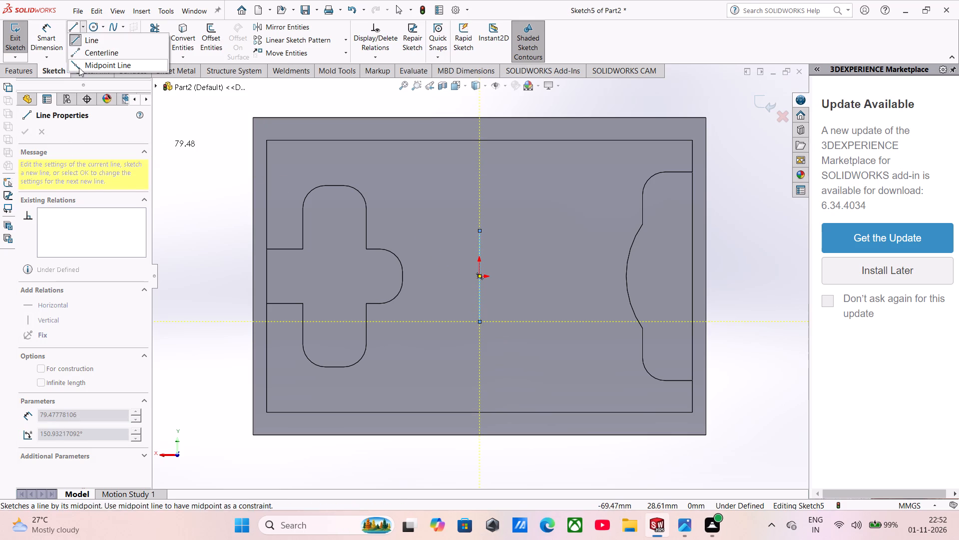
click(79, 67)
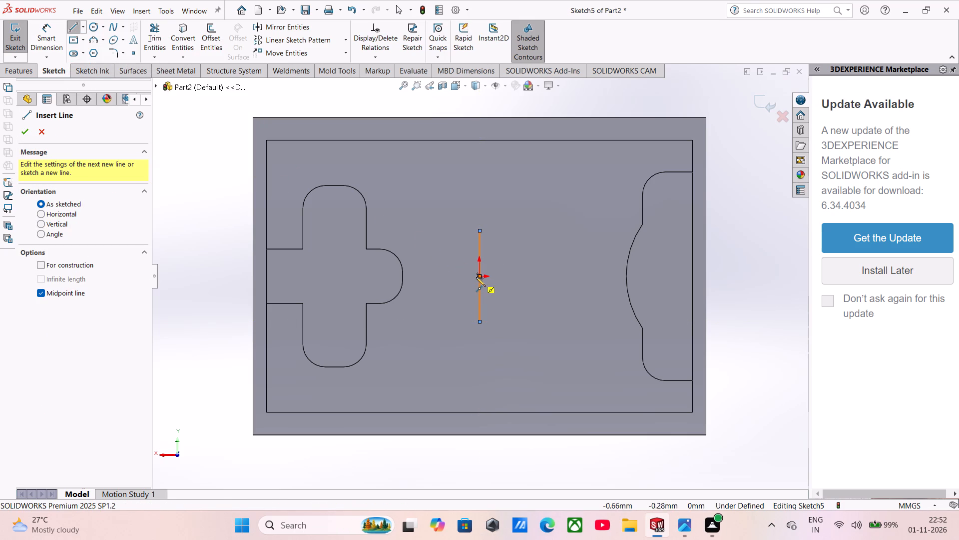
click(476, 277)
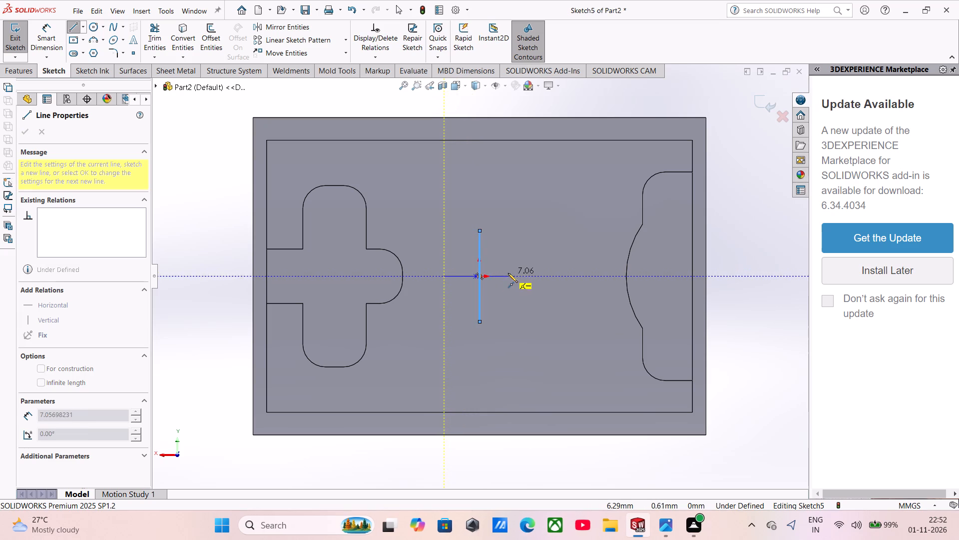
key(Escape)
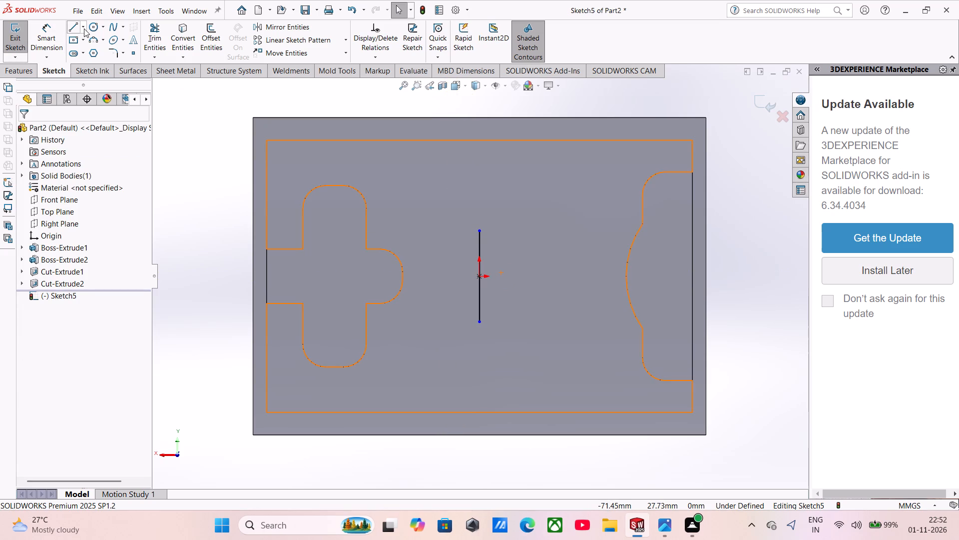
Draw a horizontal midpoint line about 16.6 mm long, centred on the origin across the vertical line.
click(84, 28)
click(89, 65)
scroll(374, 255, down, 2)
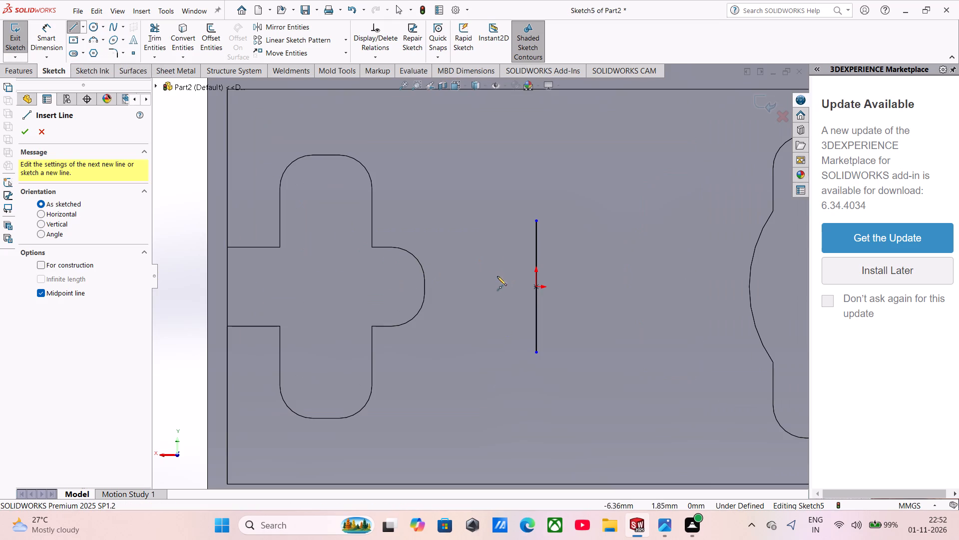
click(535, 287)
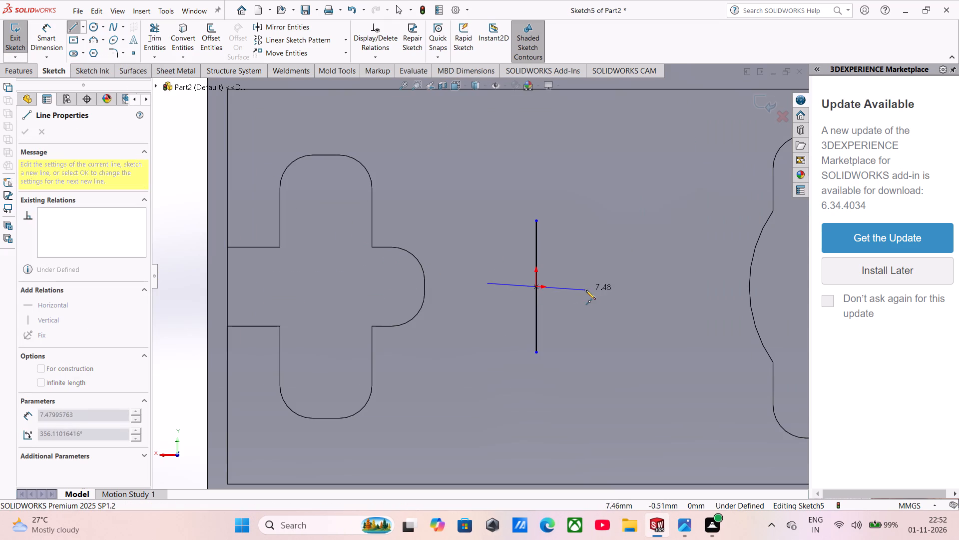
click(591, 288)
key(Escape)
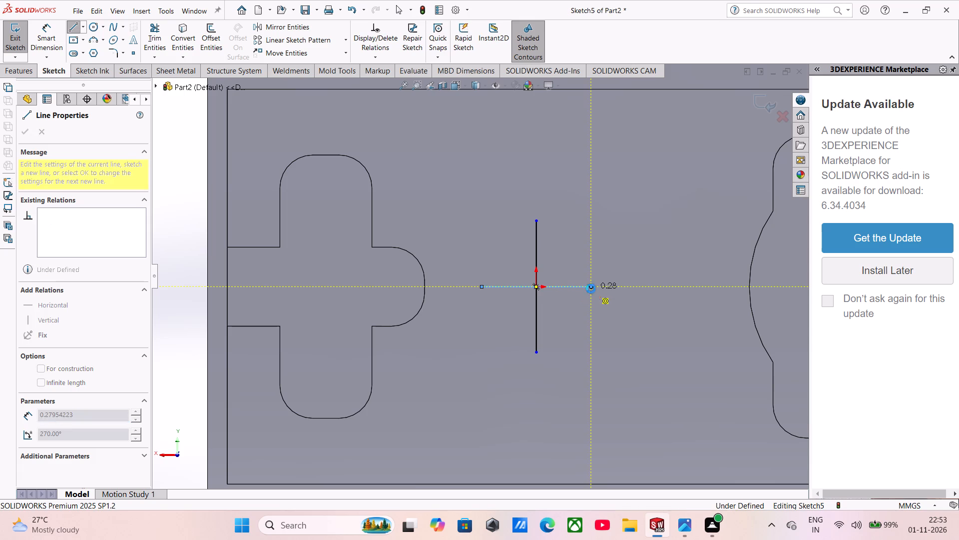
Dimension the horizontal line between its two endpoints at 20 mm.
click(56, 40)
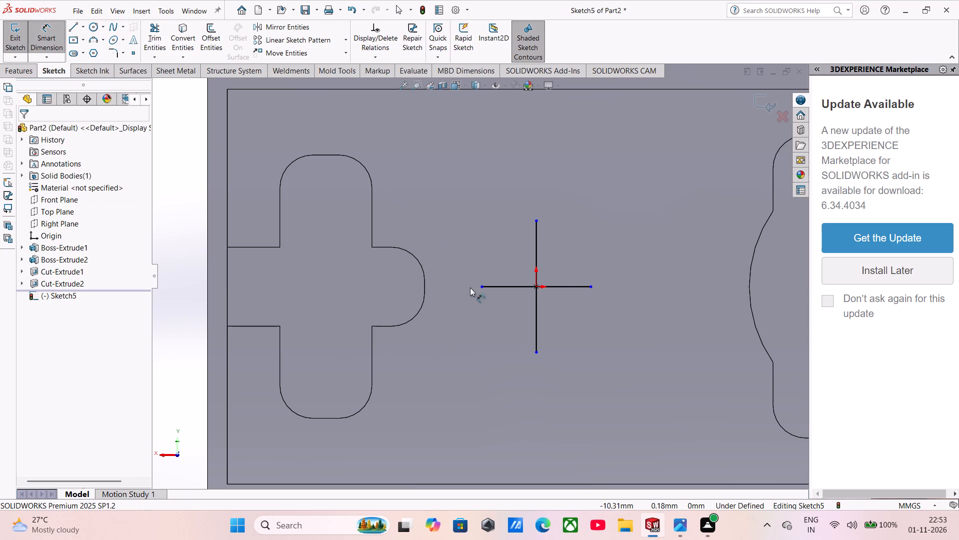
click(479, 287)
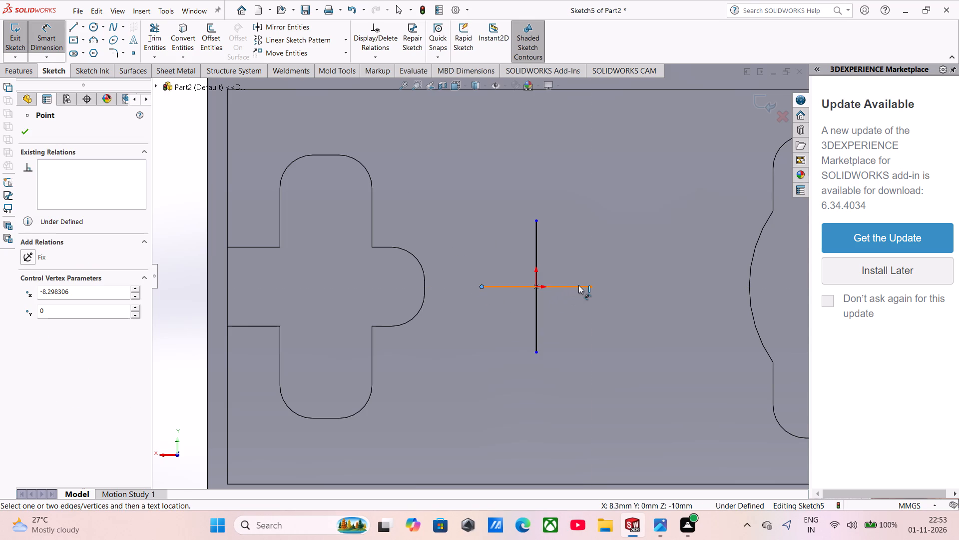
click(590, 288)
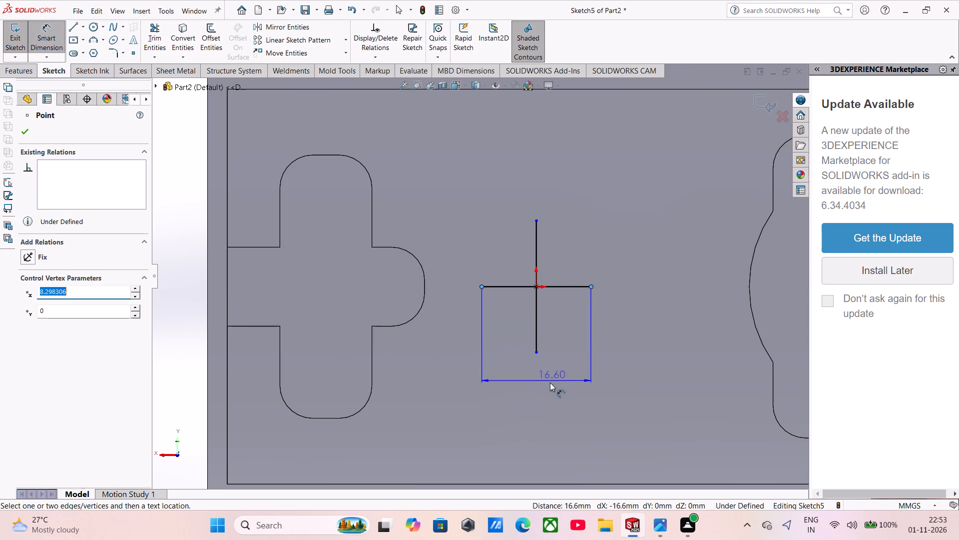
click(544, 389)
text(20)
key(Return)
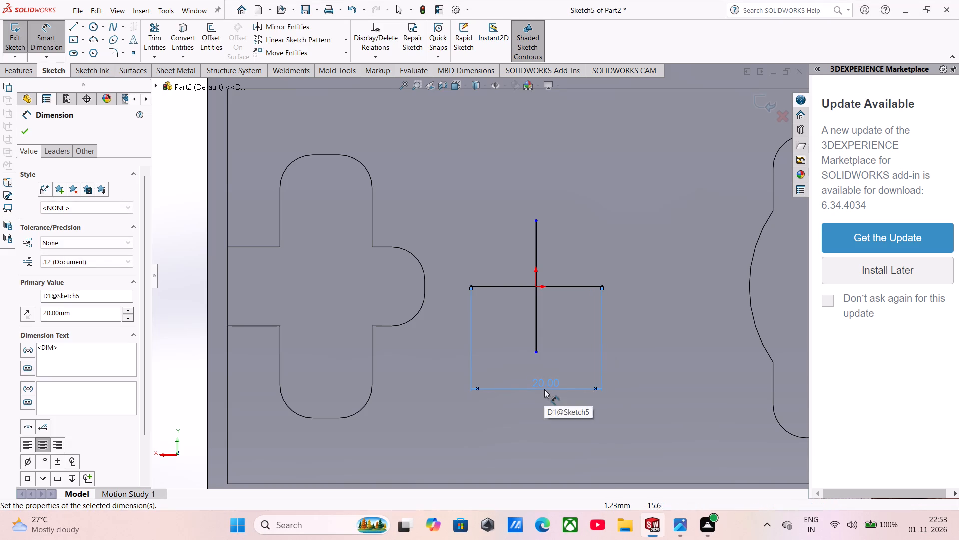
Draw 5 mm radius circles centred on the horizontal line's left endpoint and the vertical line's upper endpoint.
click(89, 23)
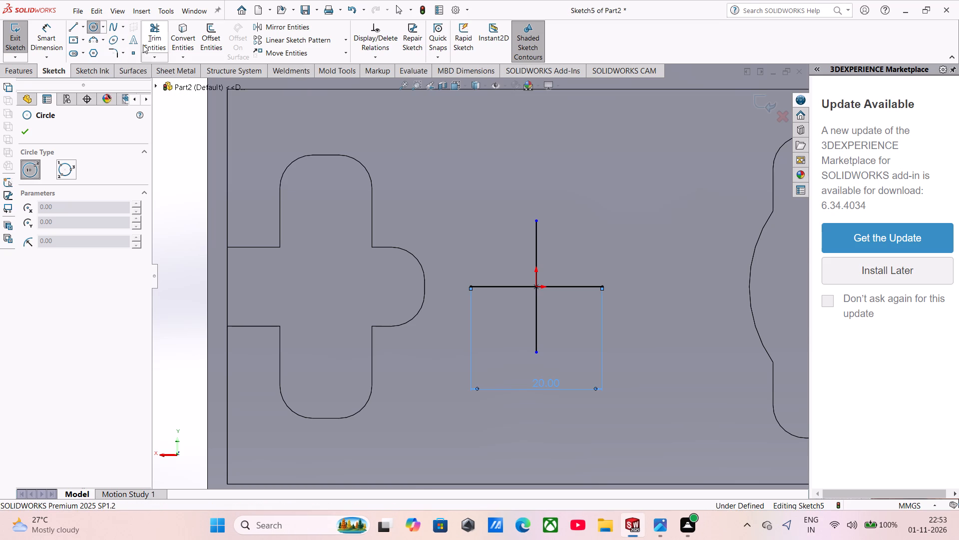
click(94, 28)
click(94, 28)
click(472, 286)
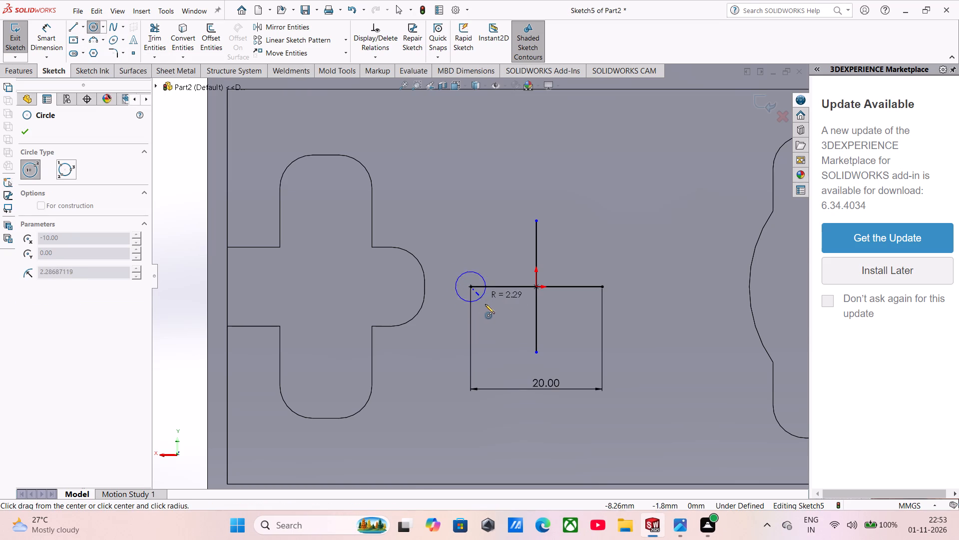
click(488, 309)
key(5)
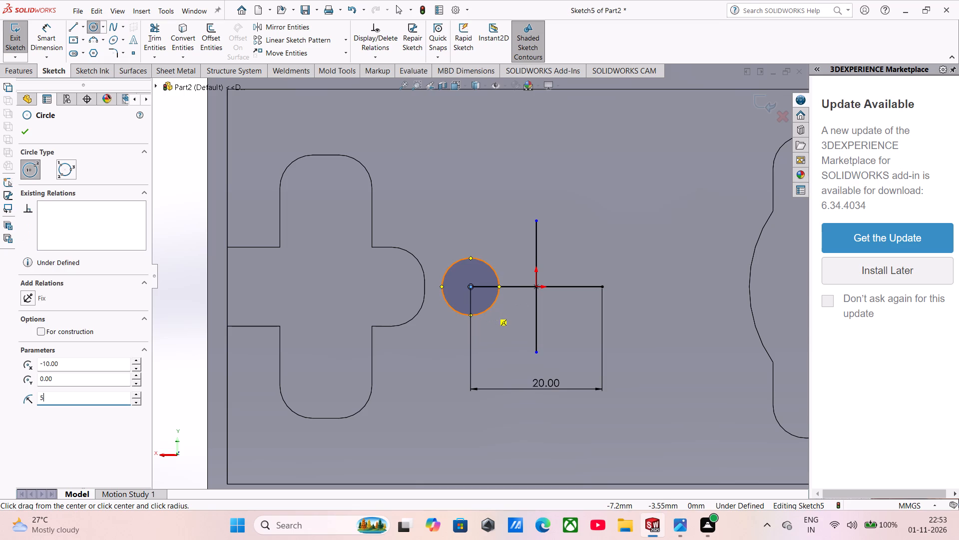
key(Return)
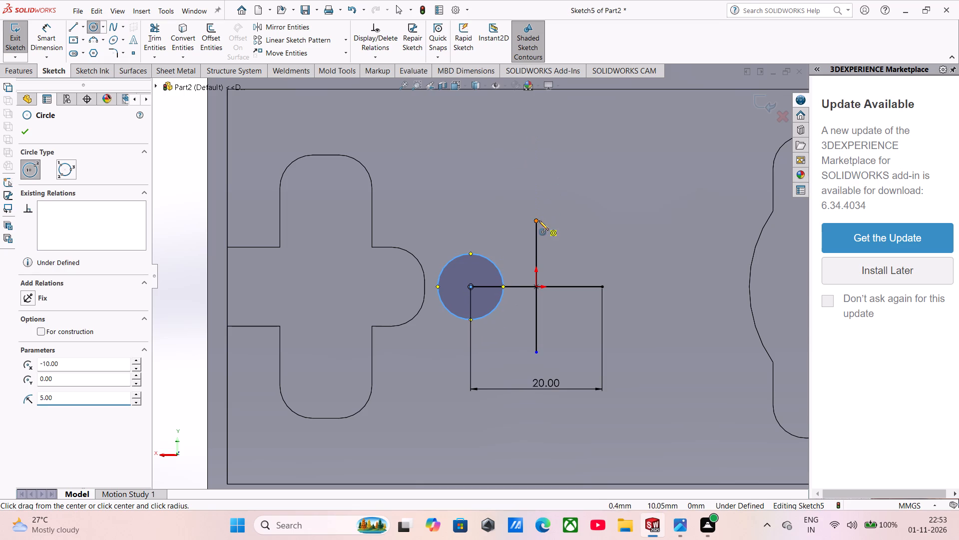
click(537, 221)
click(552, 243)
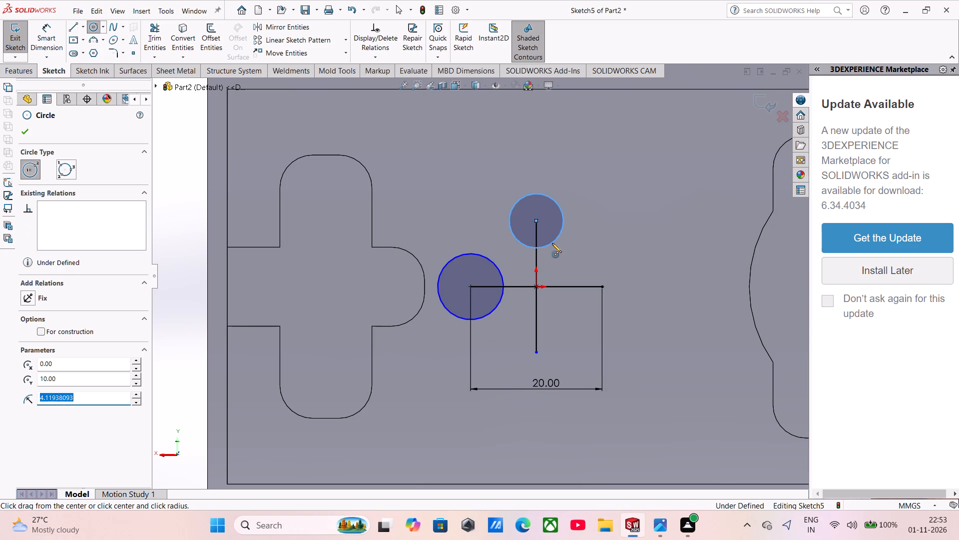
key(5)
key(Return)
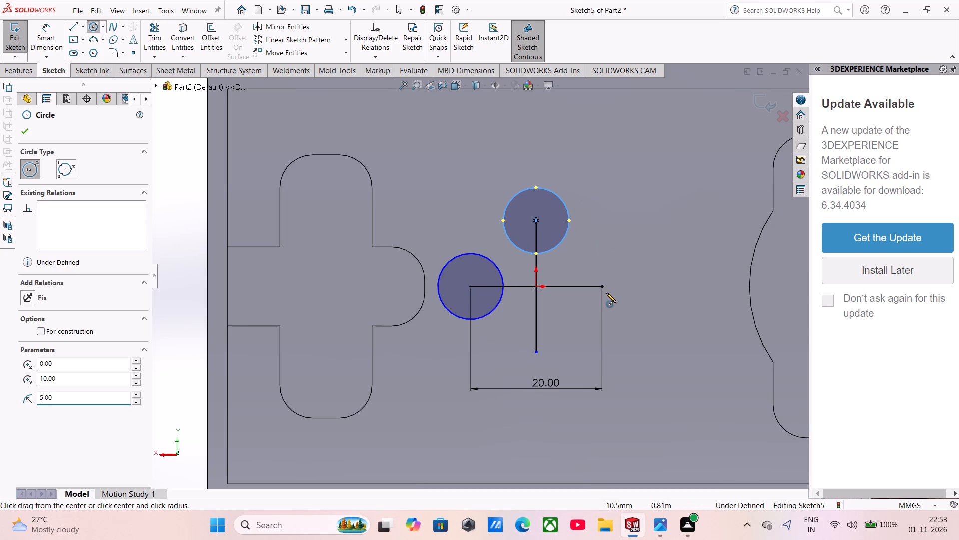
Draw 5 mm radius circles centred on the horizontal line's right endpoint and the vertical line's lower endpoint.
click(603, 289)
click(613, 321)
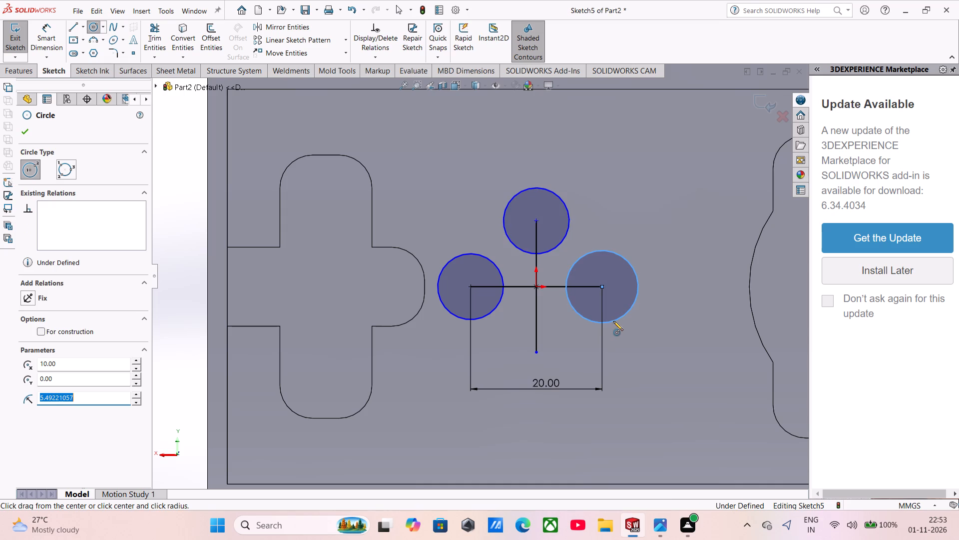
key(5)
key(Return)
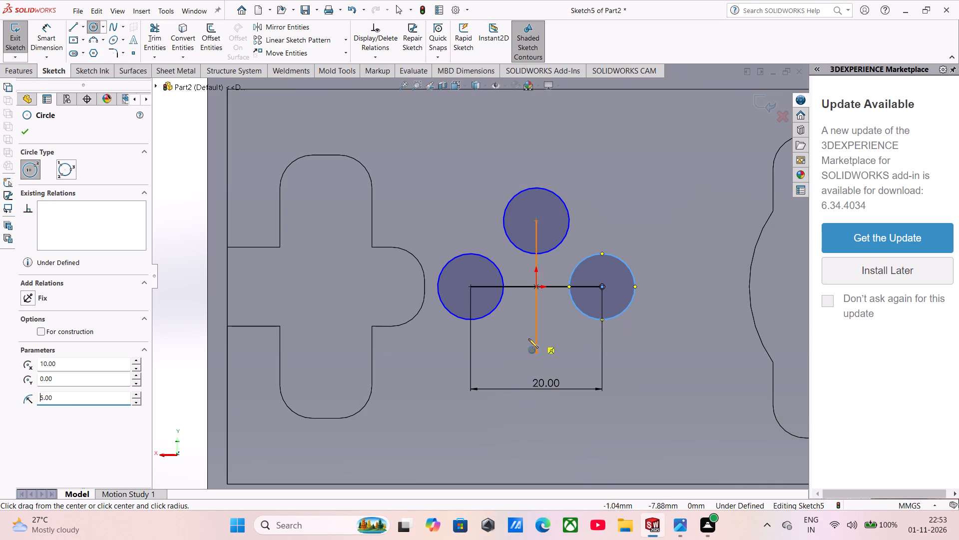
click(537, 352)
click(537, 379)
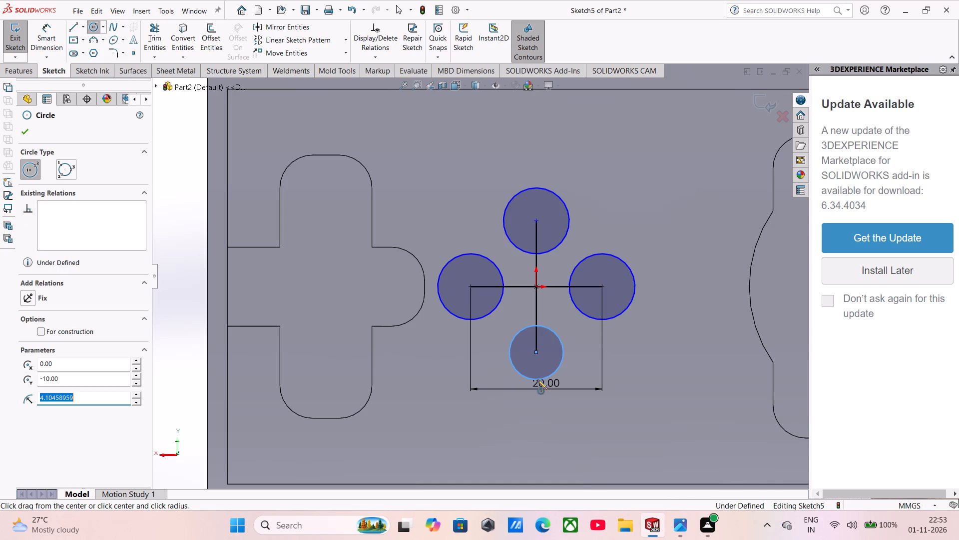
key(5)
key(Return)
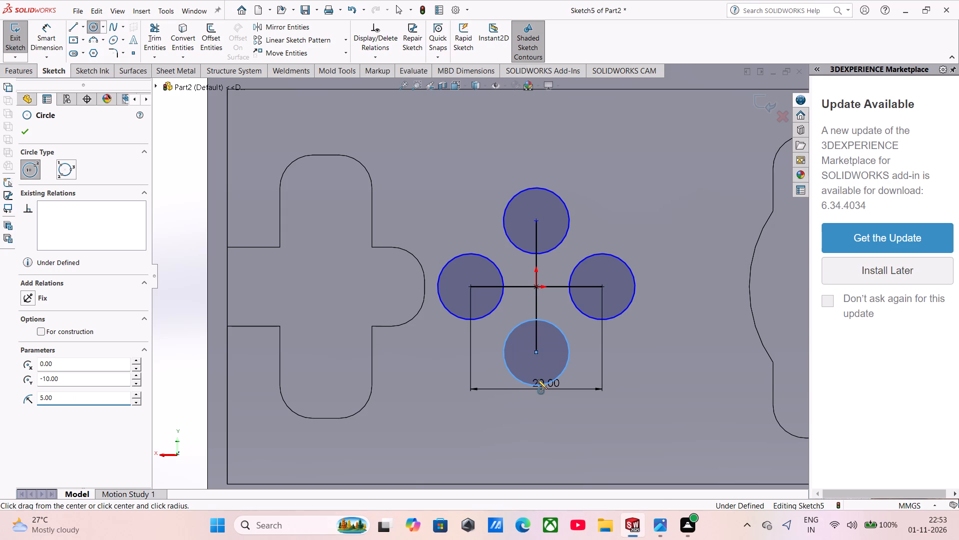
click(18, 135)
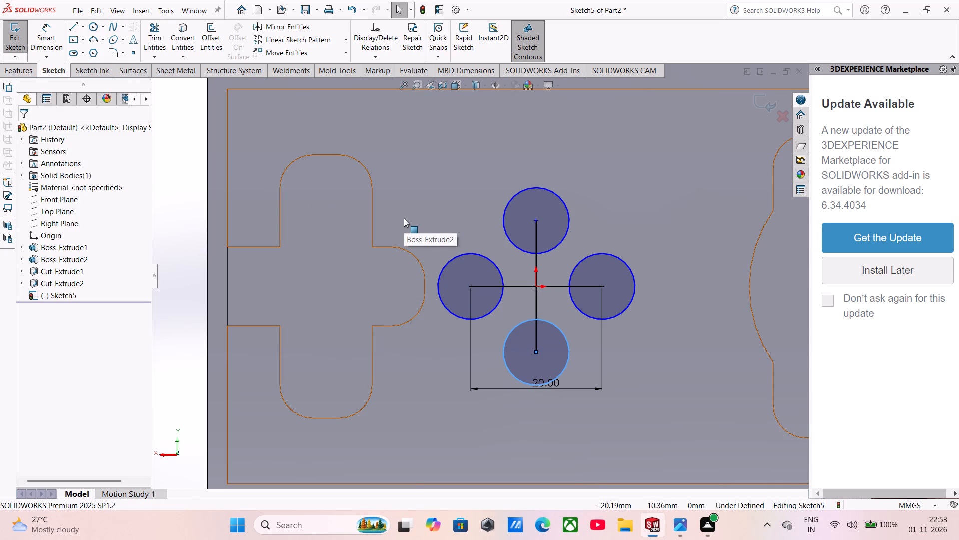
Connect the left circle's top point to the upper circle's left point with an outward-bulging three-point arc of 5 mm radius.
click(97, 38)
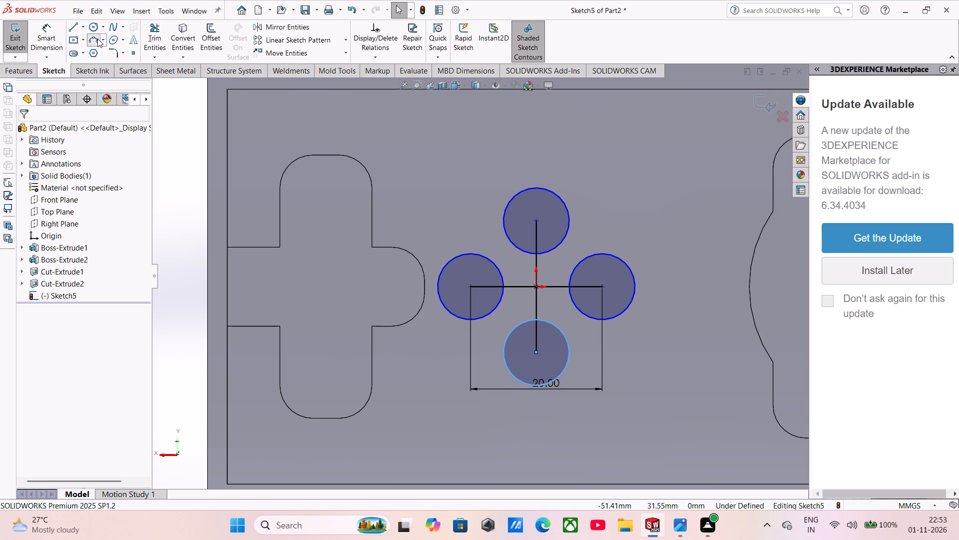
click(472, 254)
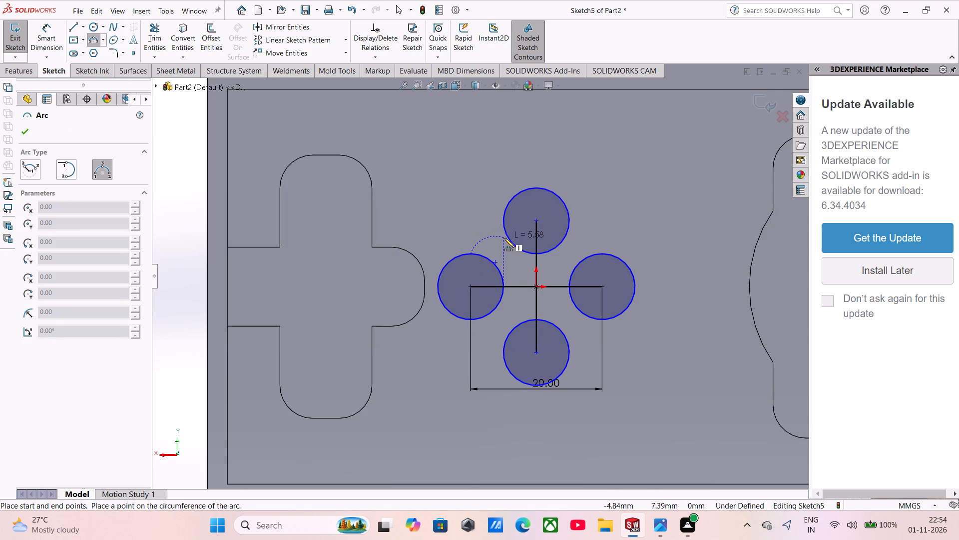
click(502, 219)
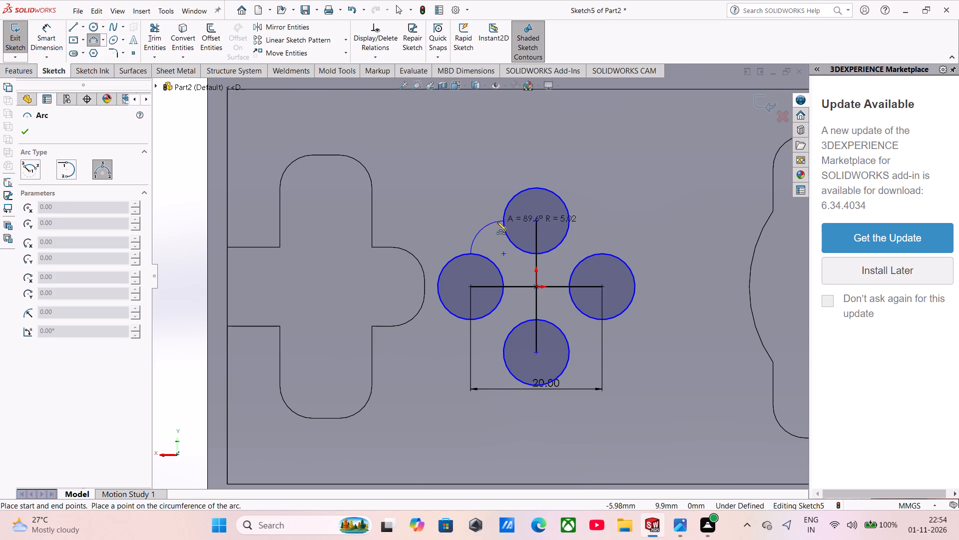
click(497, 221)
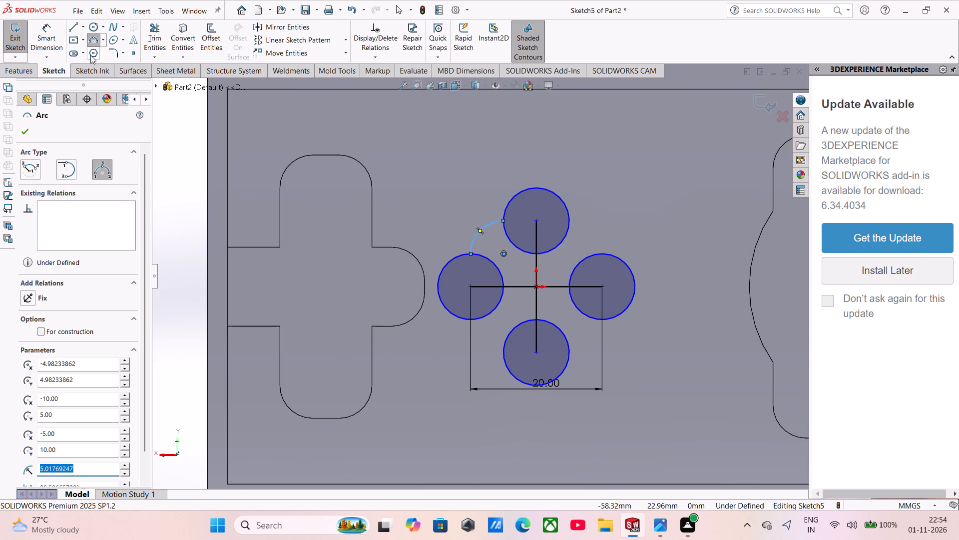
key(5)
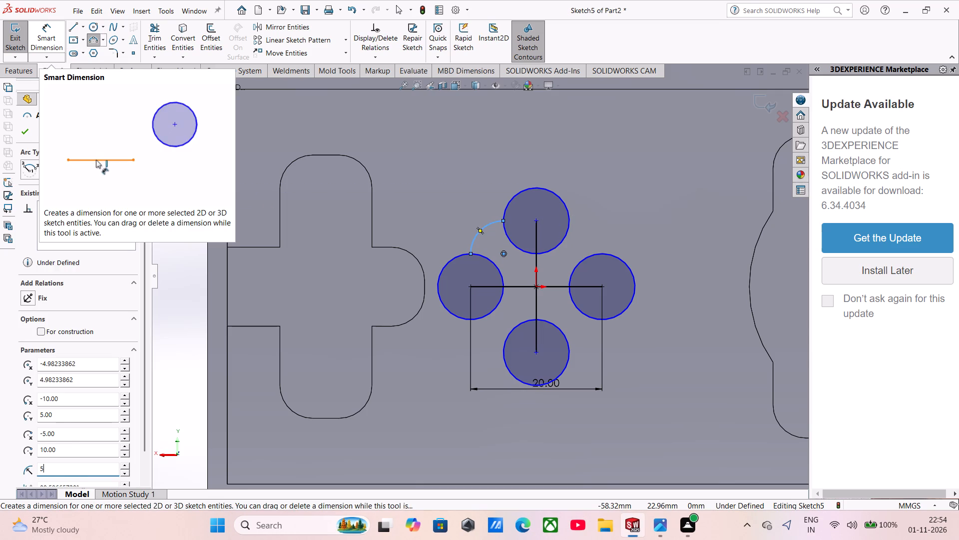
key(Return)
click(29, 125)
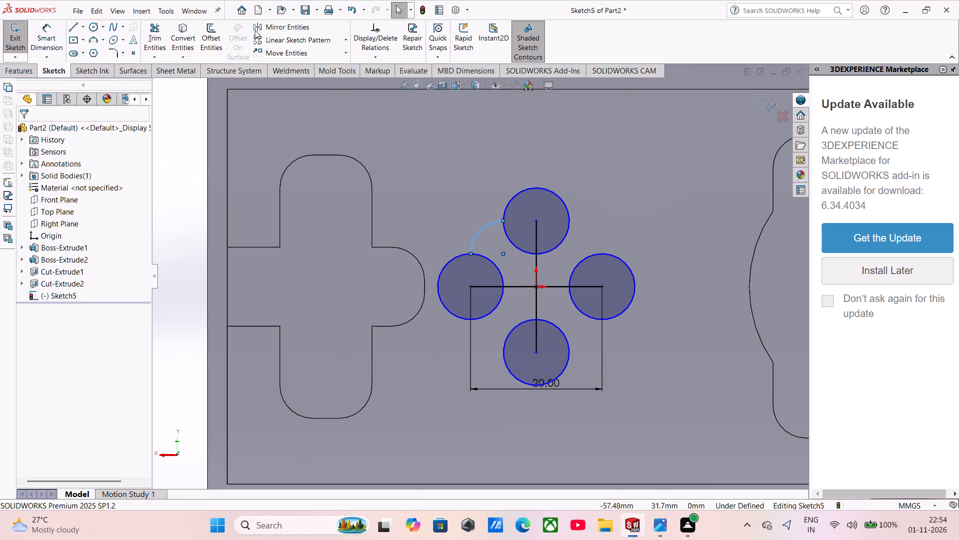
Mirror the upper-left connecting arc about the Top Plane to link the left and lower circles.
click(276, 29)
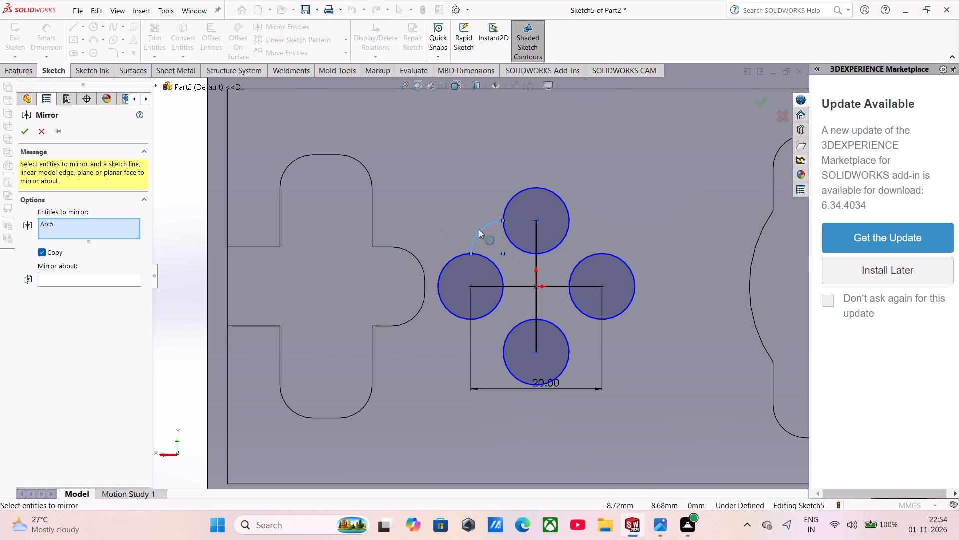
click(58, 278)
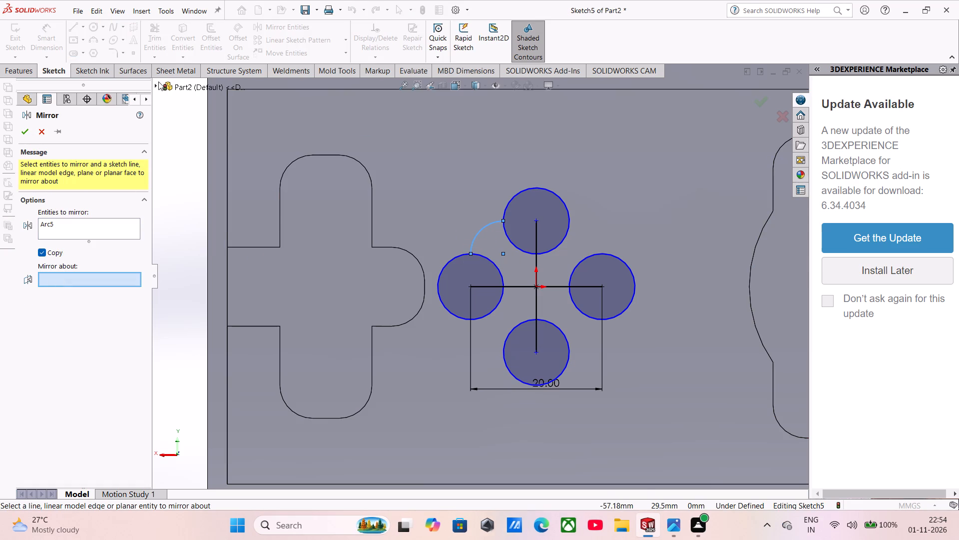
click(157, 85)
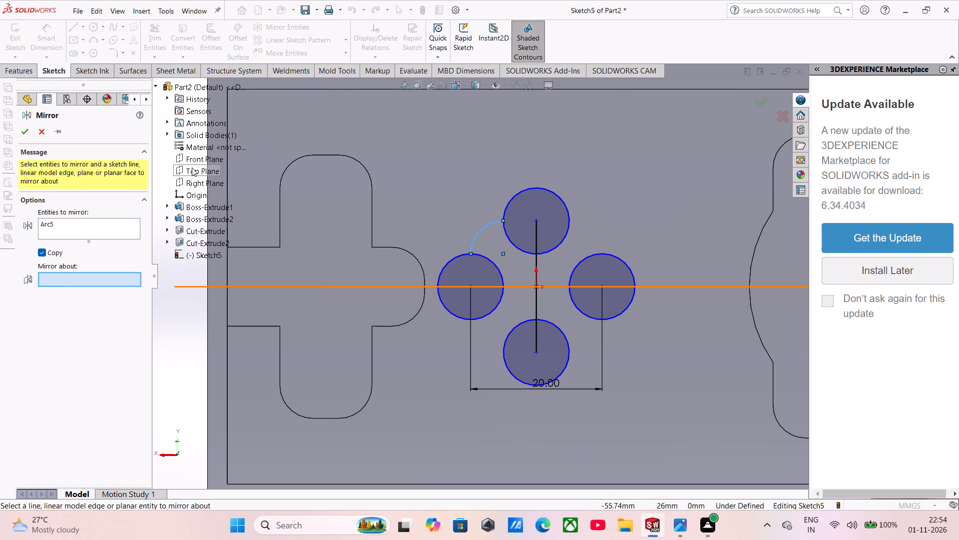
click(192, 167)
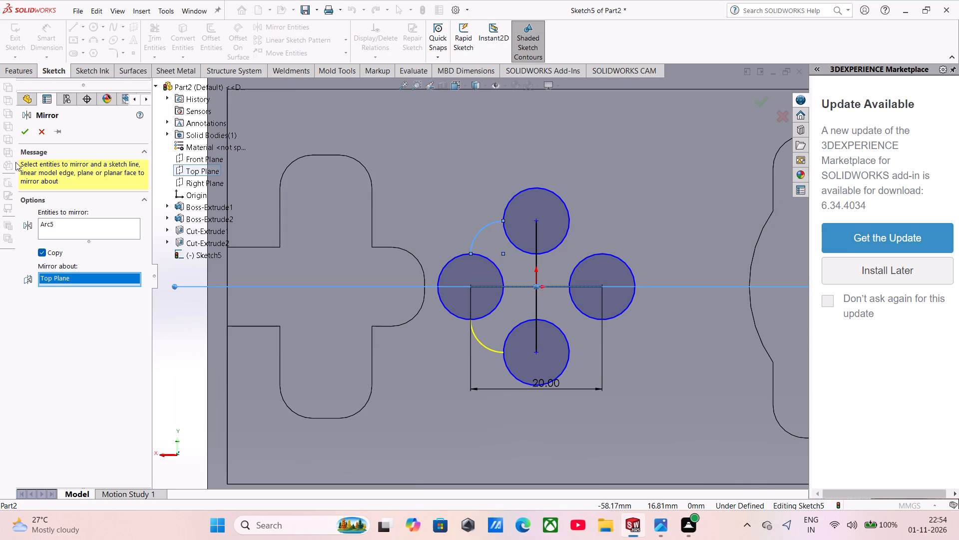
click(18, 136)
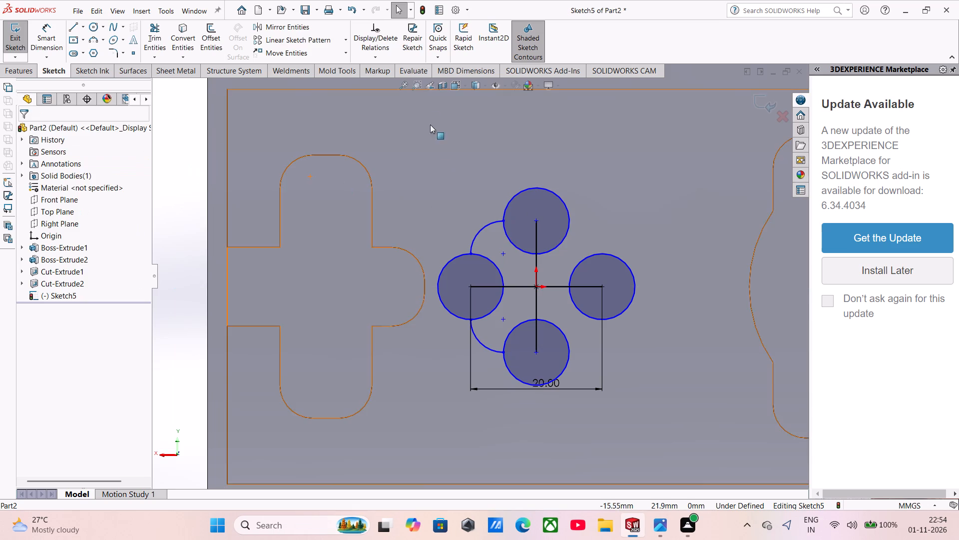
Mirror both left-hand connecting arcs about the Right Plane to link the right circle to the upper and lower circles.
click(258, 30)
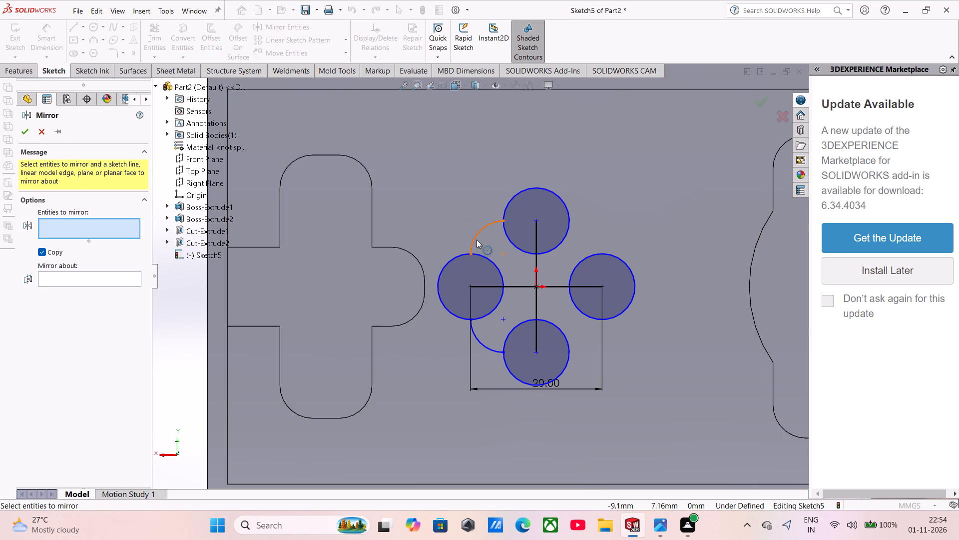
click(477, 239)
click(488, 346)
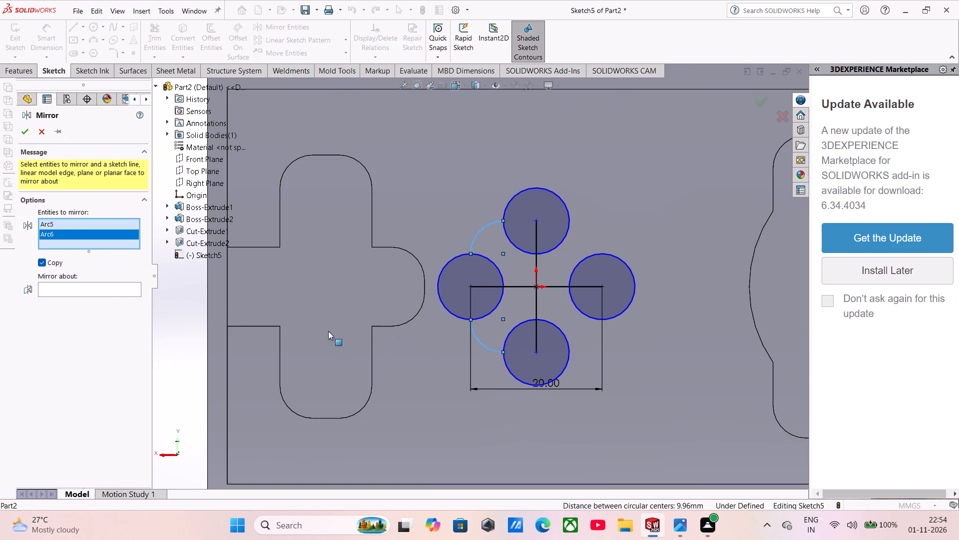
click(112, 290)
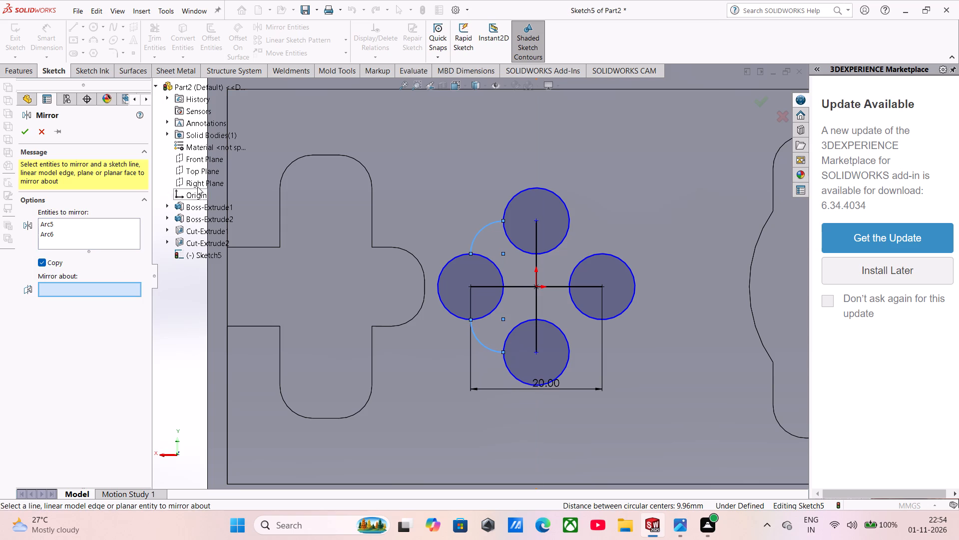
click(198, 186)
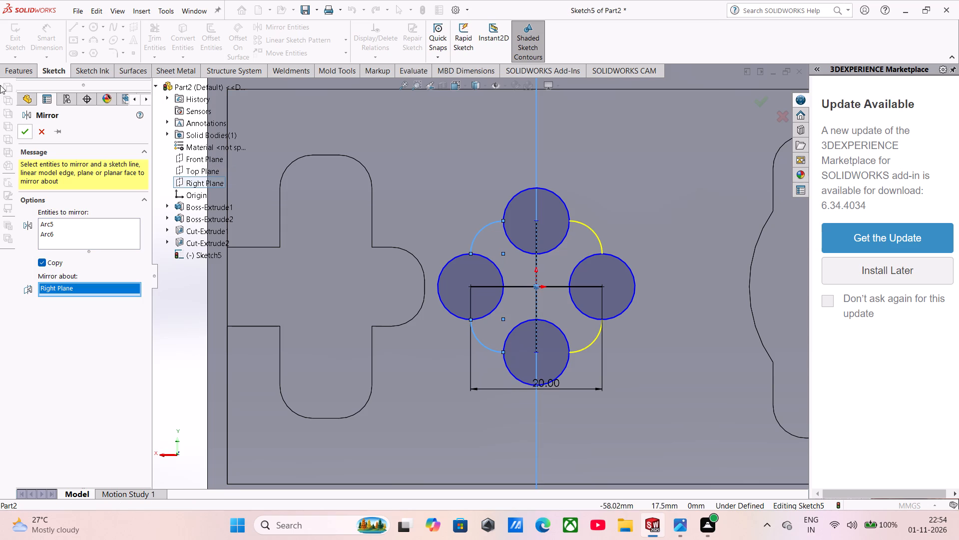
click(20, 135)
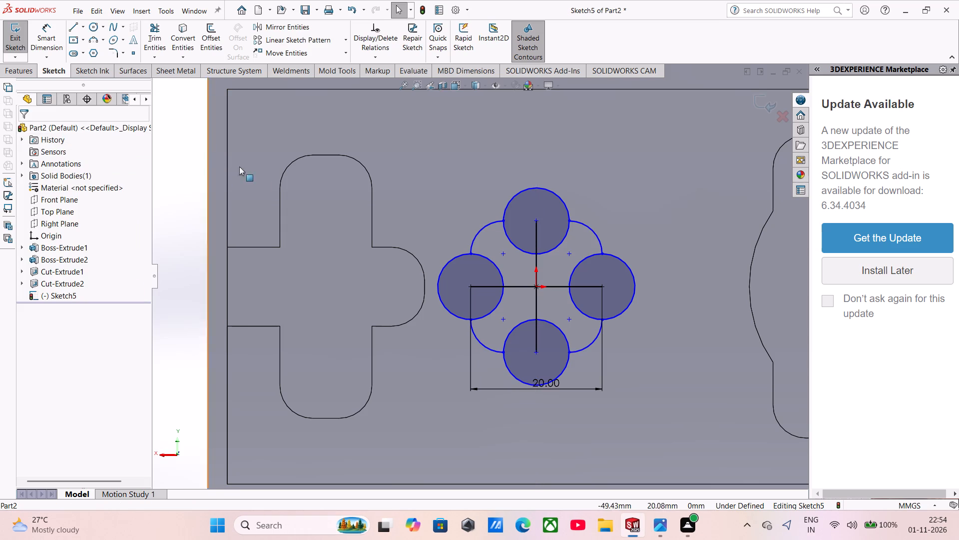
Trim away the inner halves of the left, upper and right circles, keeping their outer arcs.
click(159, 20)
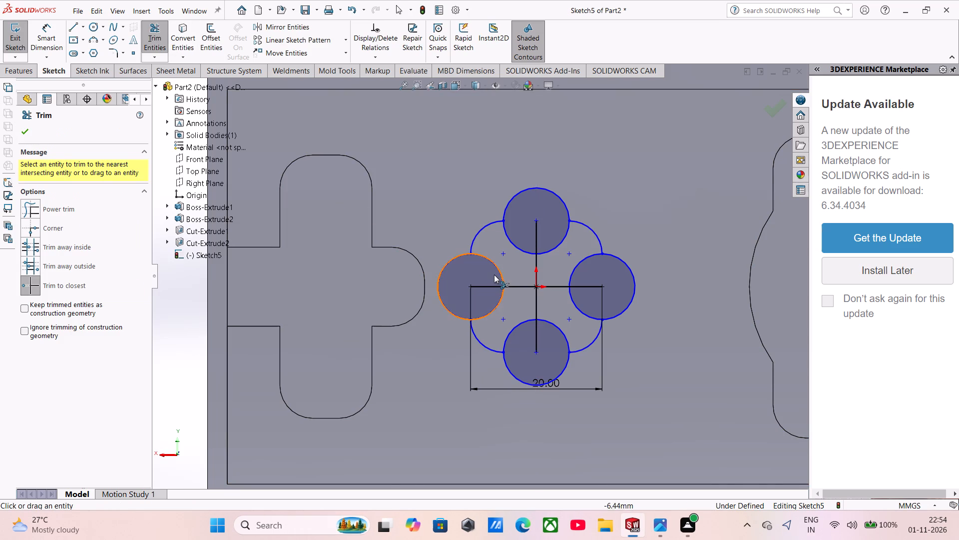
click(495, 268)
click(497, 304)
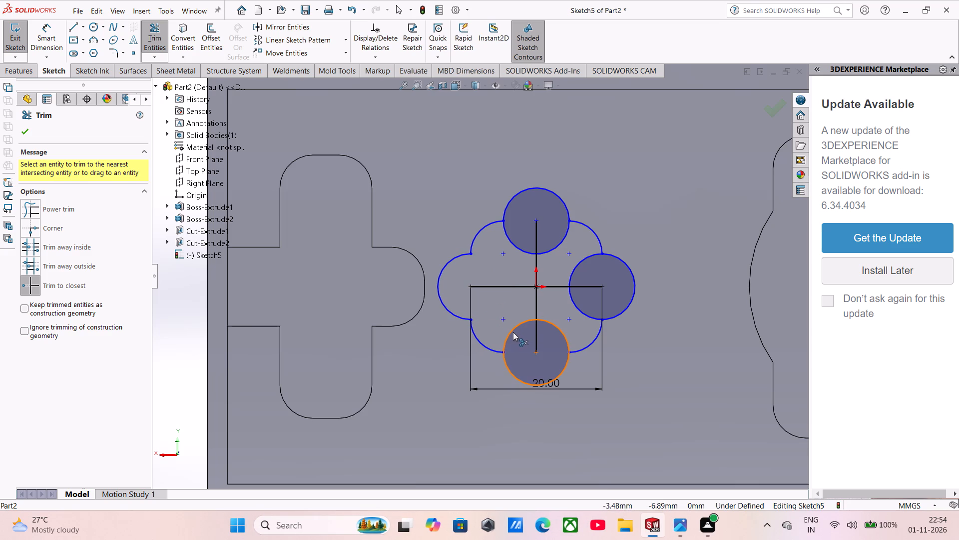
click(509, 244)
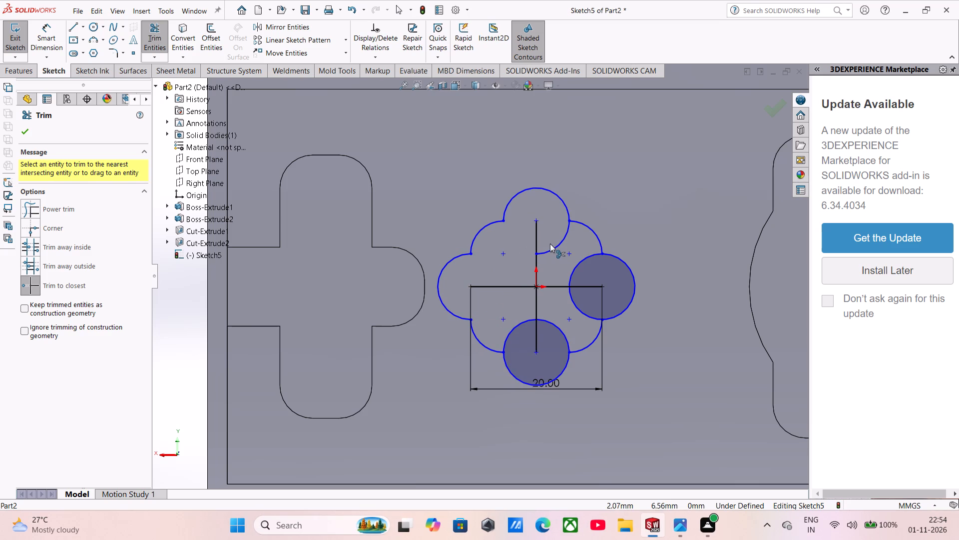
click(556, 247)
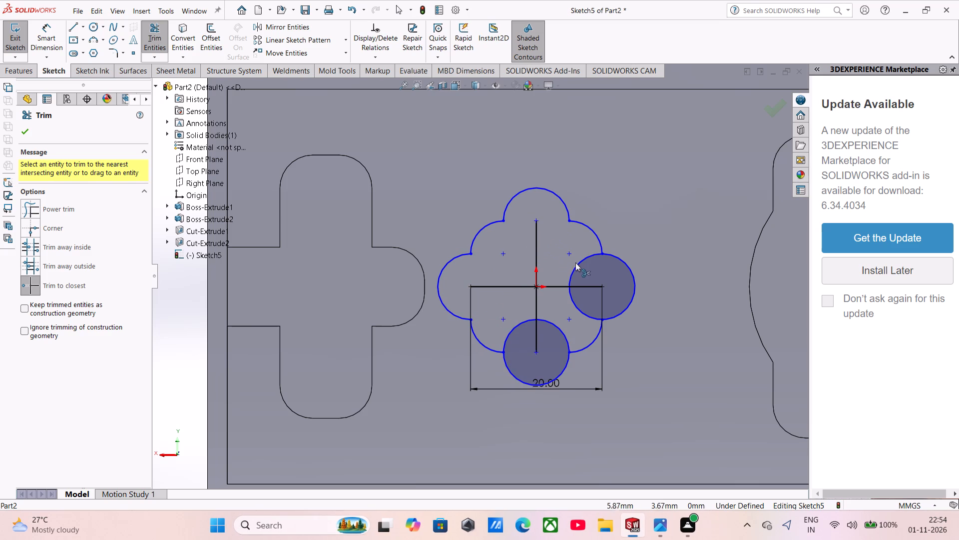
click(577, 265)
click(577, 308)
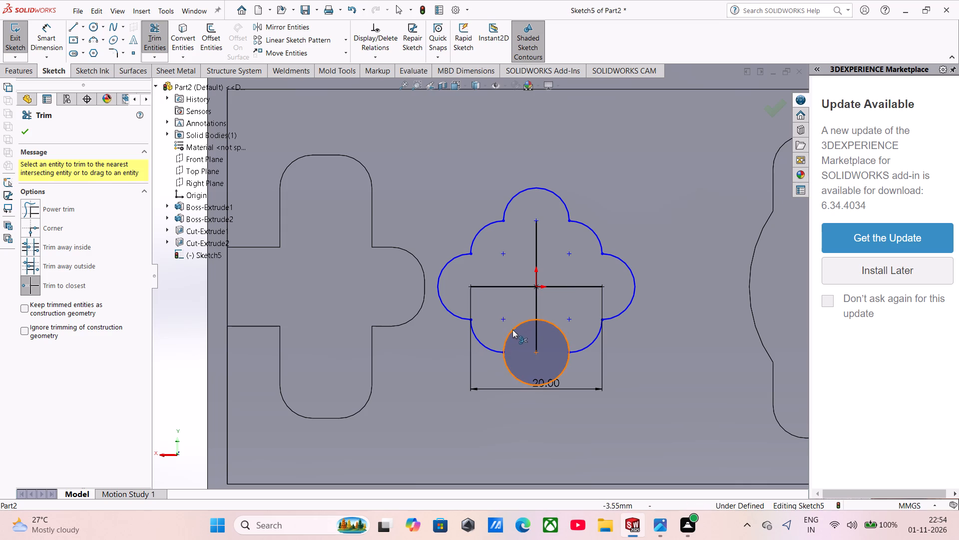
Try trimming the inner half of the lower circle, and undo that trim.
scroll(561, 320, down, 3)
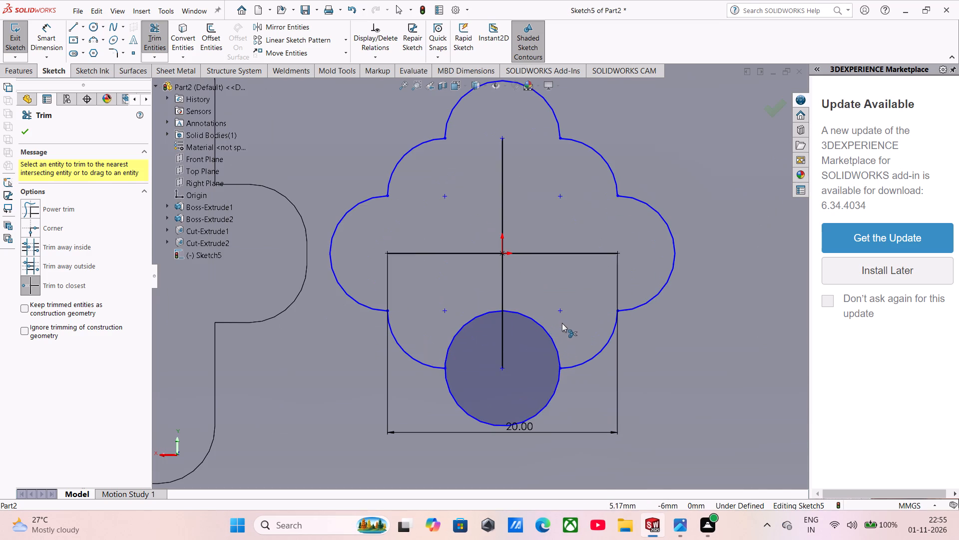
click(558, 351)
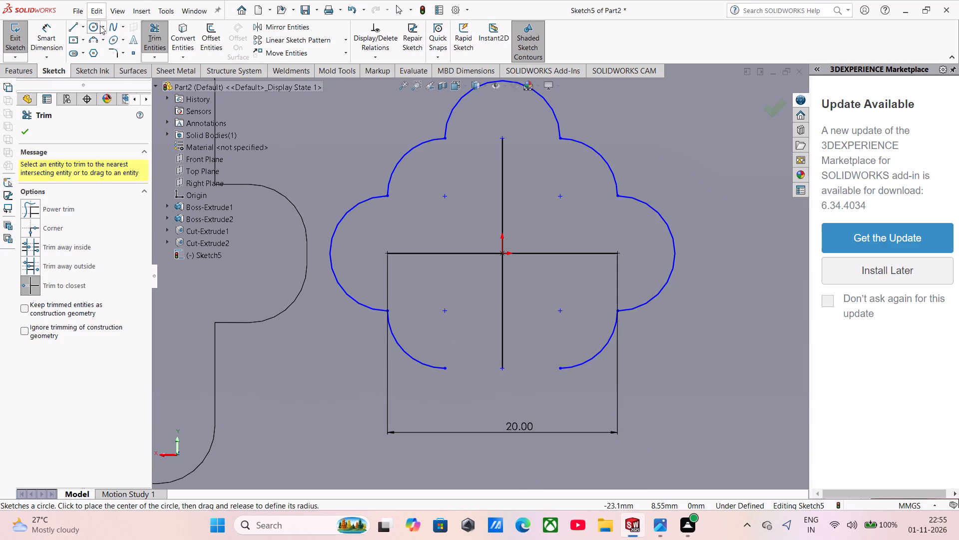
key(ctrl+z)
Extend the free ends of the two lower connecting arcs to meet the lower circle on both sides.
scroll(432, 369, down, 8)
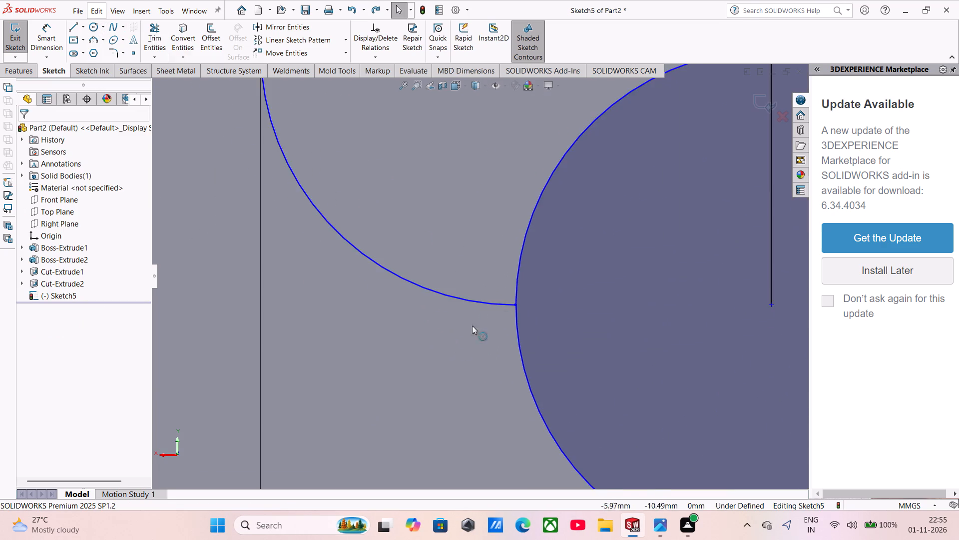
scroll(507, 287, down, 3)
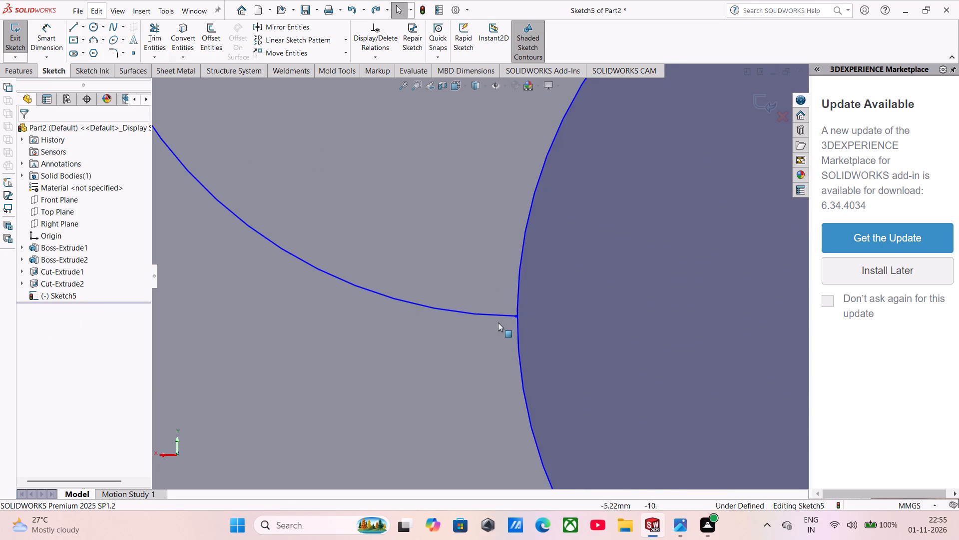
scroll(498, 322, up, 2)
scroll(497, 321, down, 8)
scroll(530, 247, down, 2)
scroll(461, 273, up, 3)
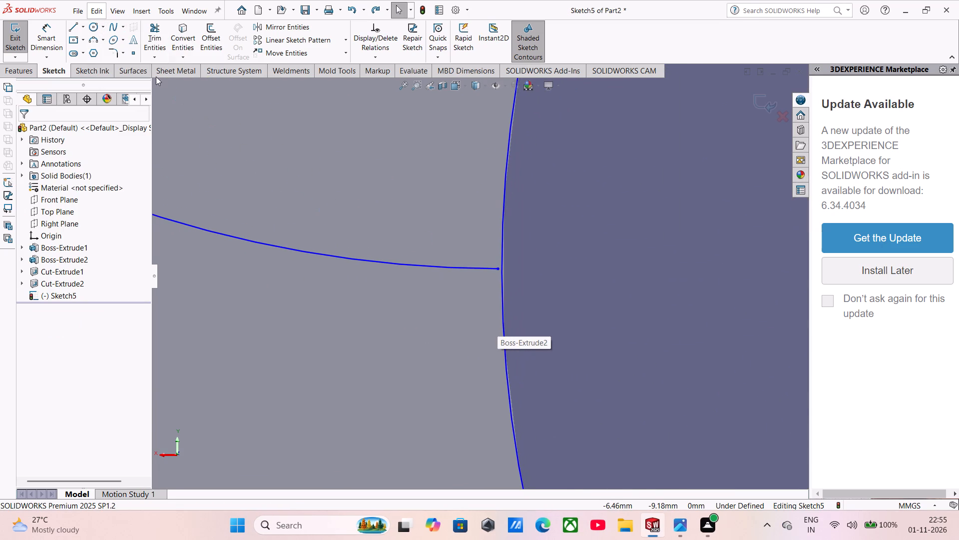
click(151, 55)
click(169, 77)
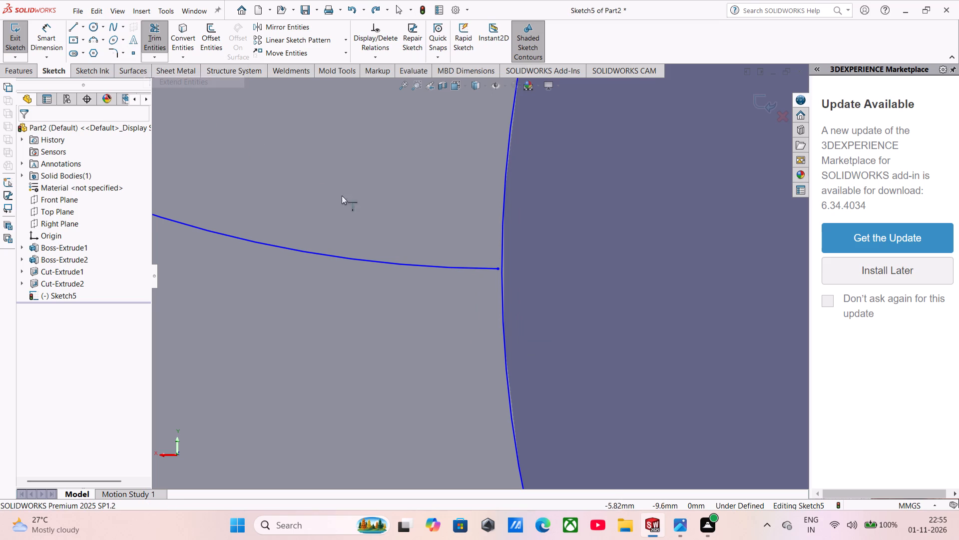
click(483, 269)
scroll(487, 277, up, 9)
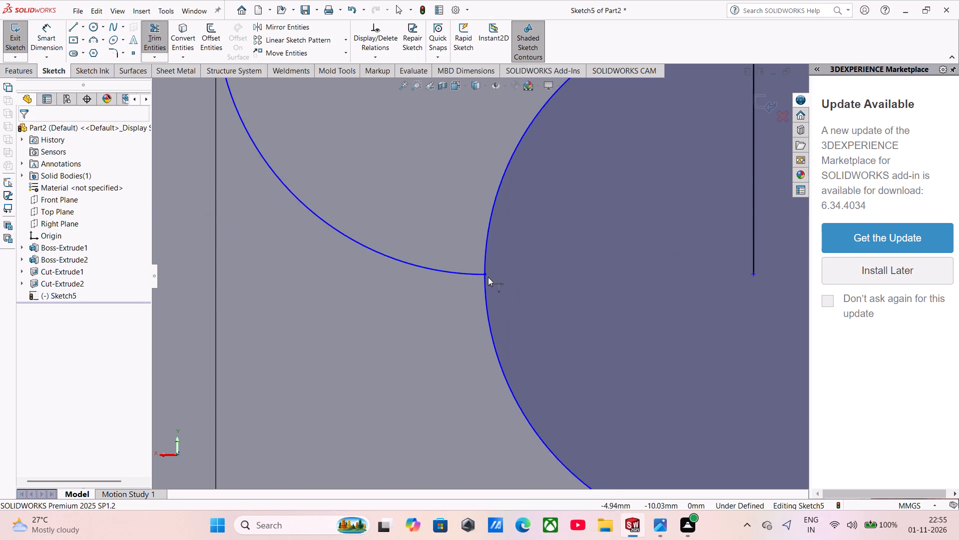
scroll(488, 277, up, 7)
scroll(554, 267, down, 5)
scroll(653, 265, down, 4)
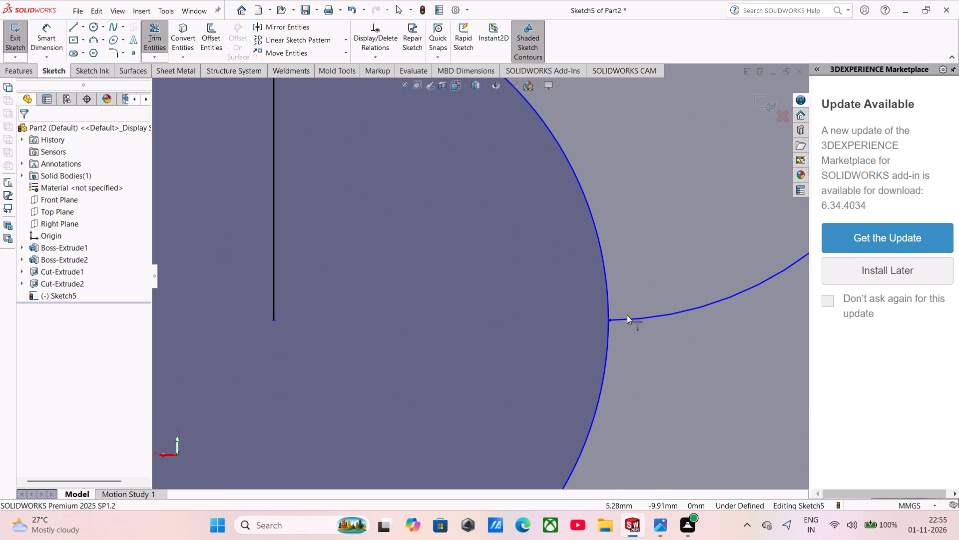
click(625, 317)
scroll(622, 318, up, 7)
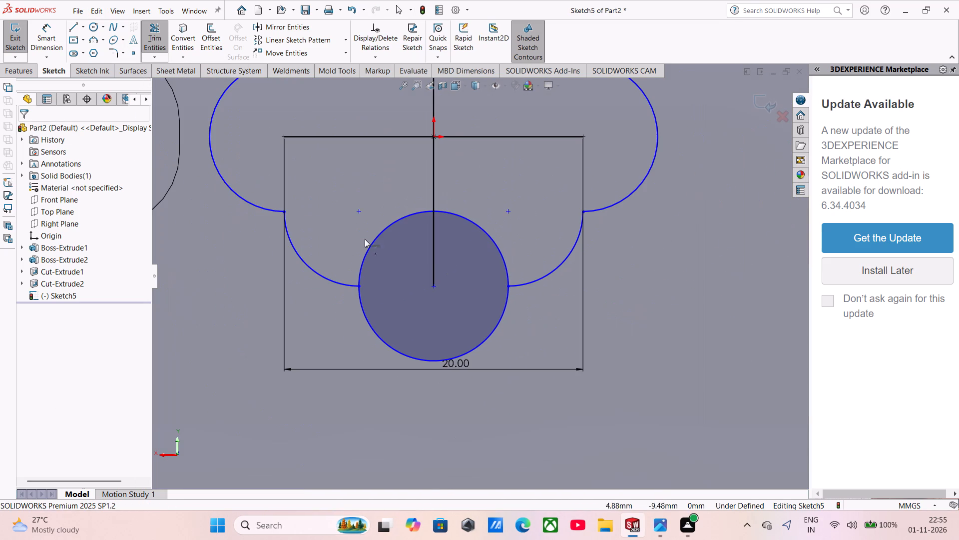
Trim away the inner half of the lower circle to close the lobed outline.
click(152, 55)
click(156, 66)
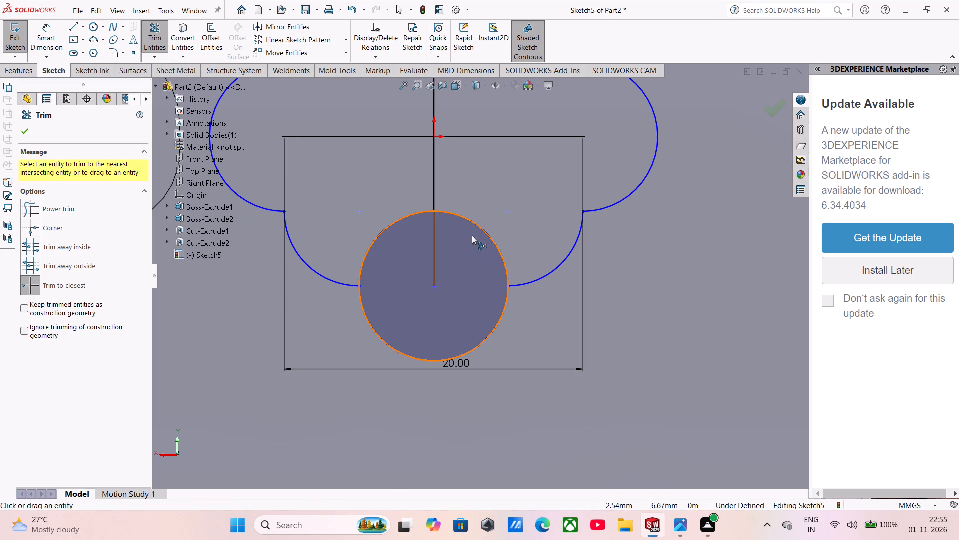
click(472, 221)
click(409, 214)
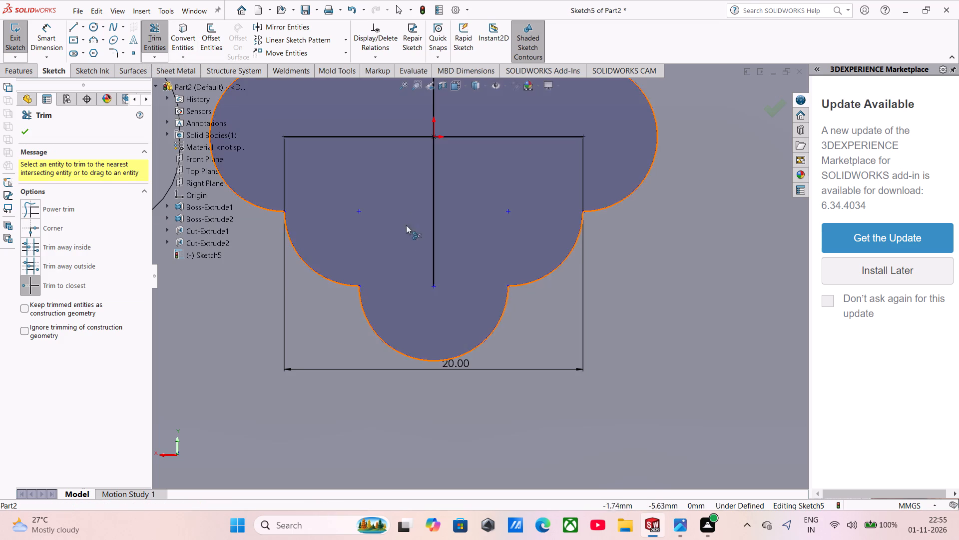
scroll(403, 244, up, 4)
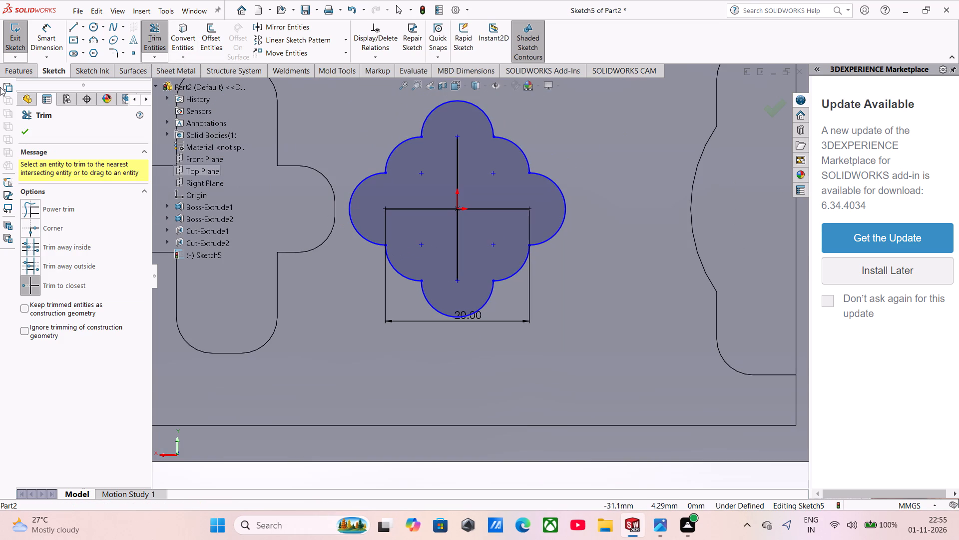
Make an extruded cut of the central lobed contour, using Mid Plane with a depth of 4 mm.
click(23, 68)
click(21, 31)
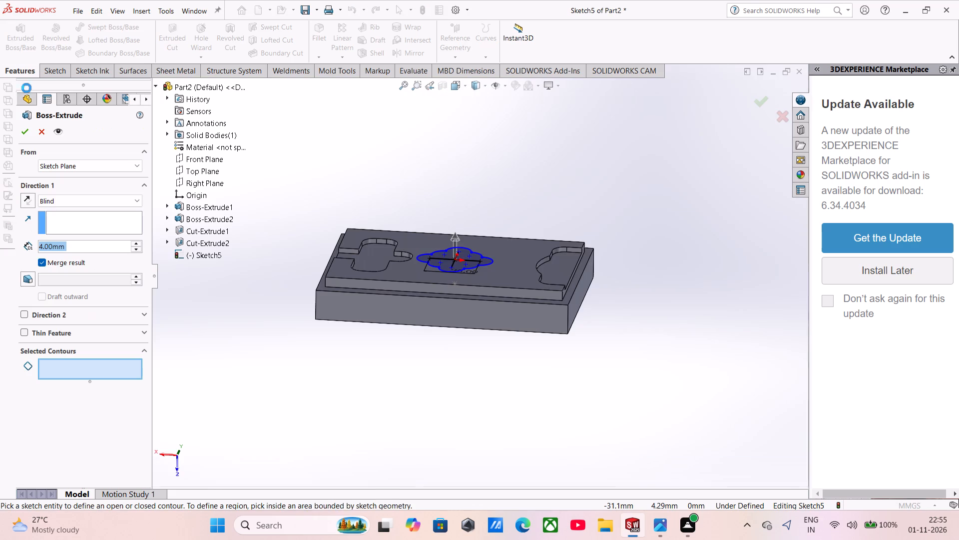
click(42, 138)
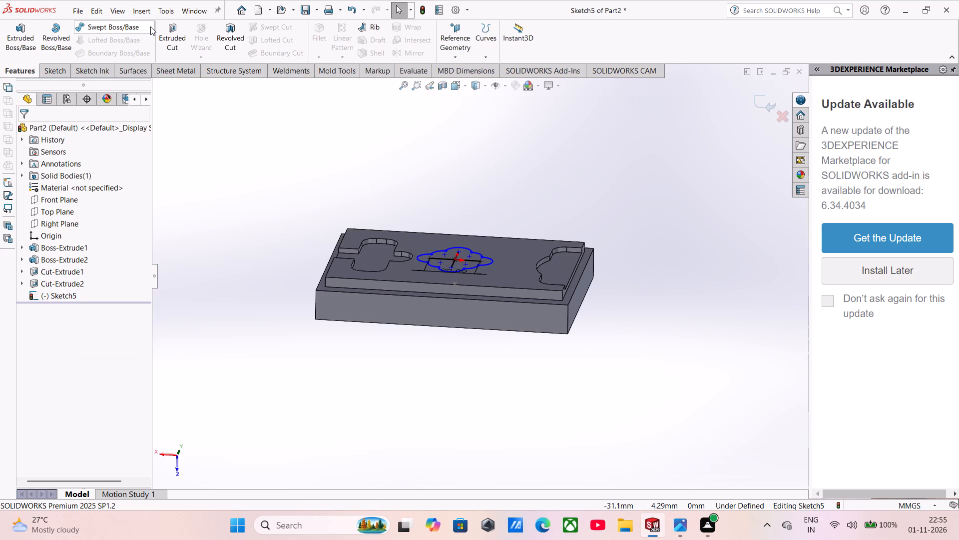
click(159, 35)
middle_drag(357, 237, 357, 238)
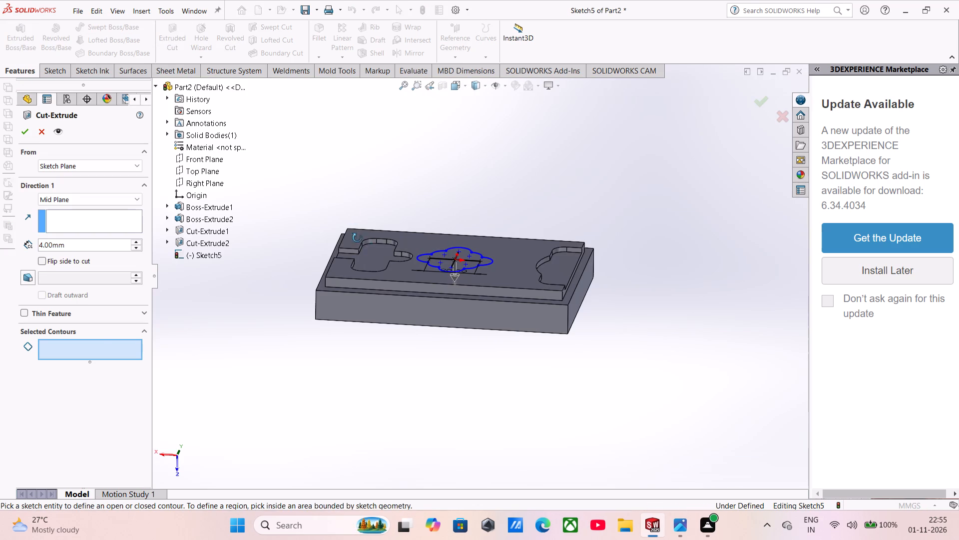
middle_drag(357, 238, 359, 309)
middle_drag(395, 342, 393, 384)
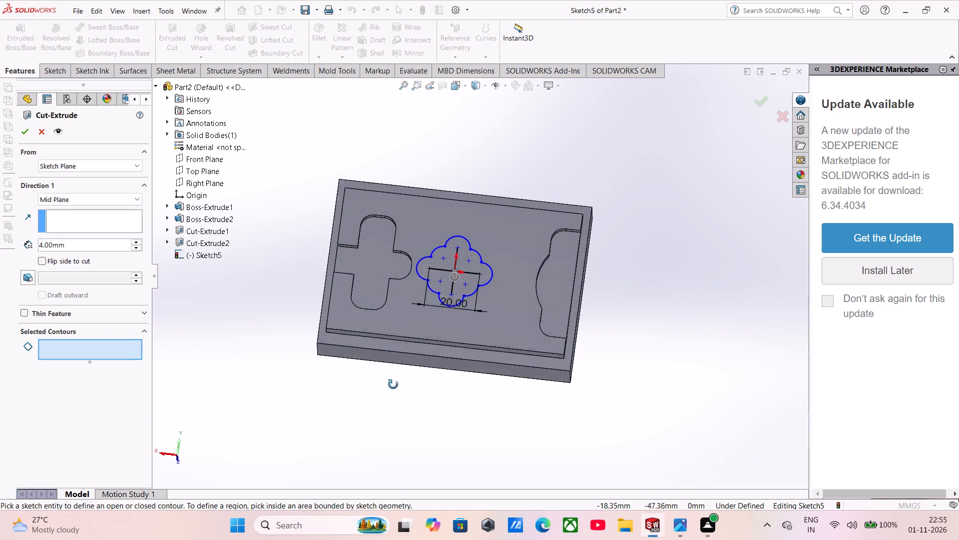
middle_drag(393, 384, 391, 435)
click(126, 353)
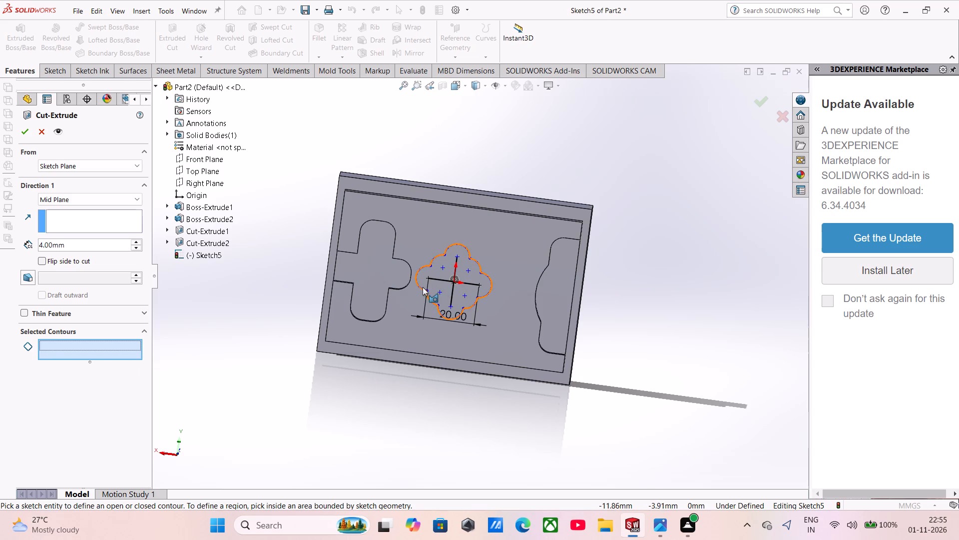
click(423, 287)
middle_drag(424, 308, 423, 202)
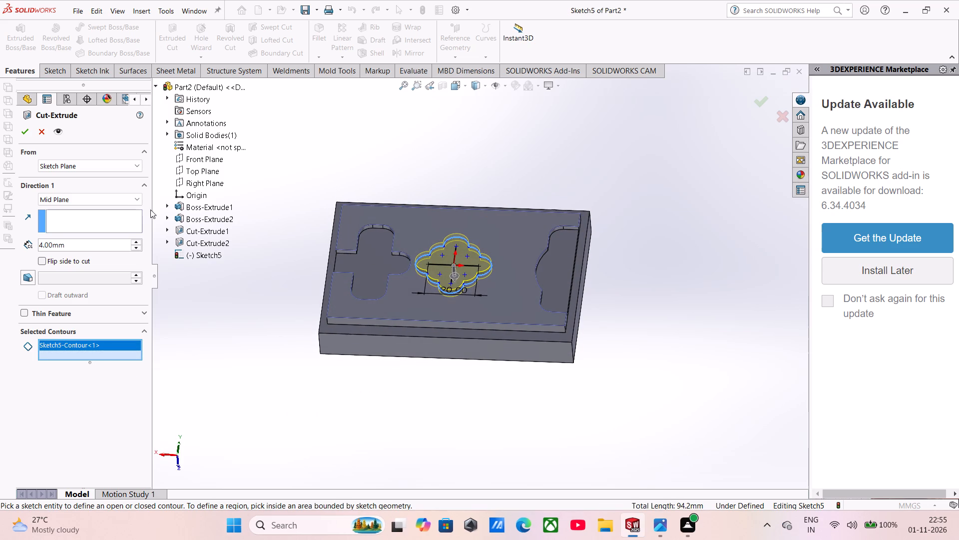
click(17, 132)
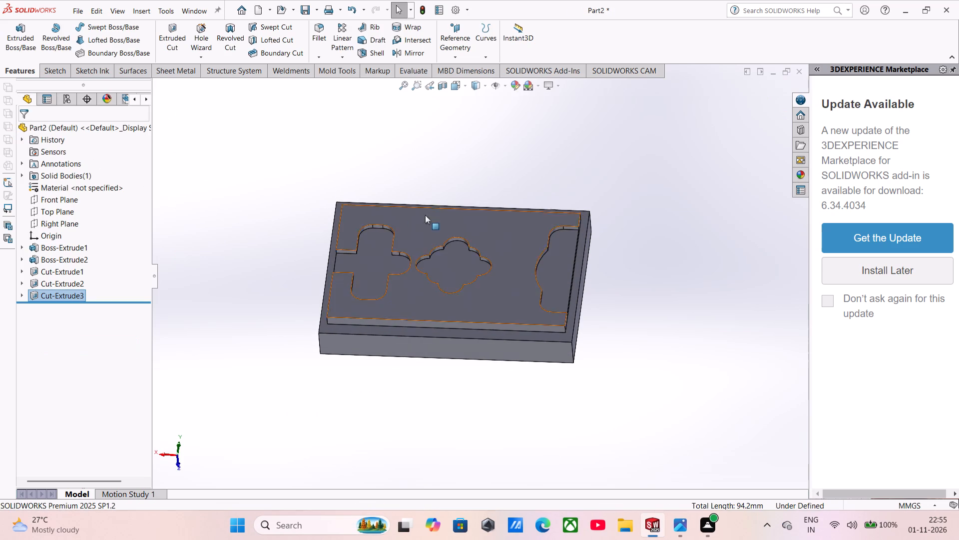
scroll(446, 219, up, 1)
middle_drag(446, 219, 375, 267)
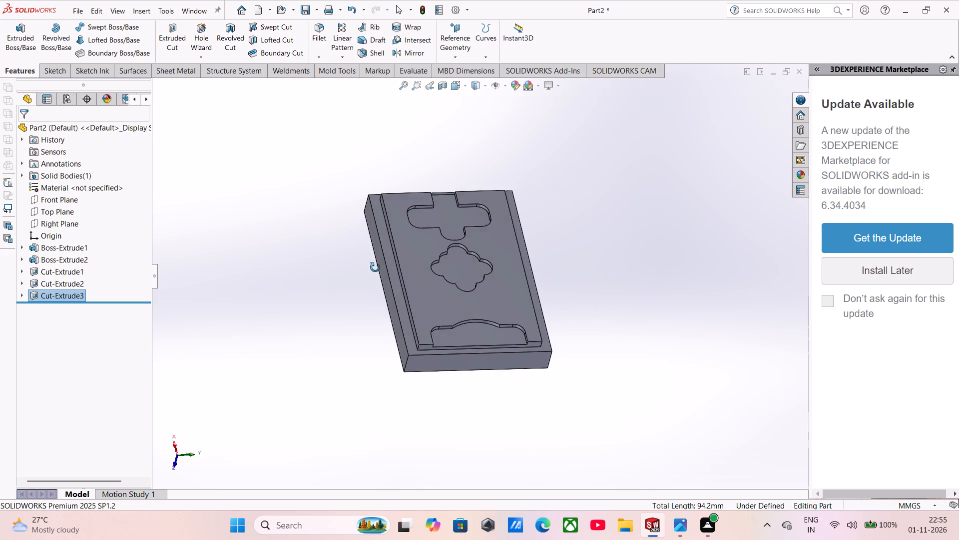
Examine the finished part and its three pockets from several angles, ending on an angled view of the whole model.
middle_drag(375, 267, 377, 297)
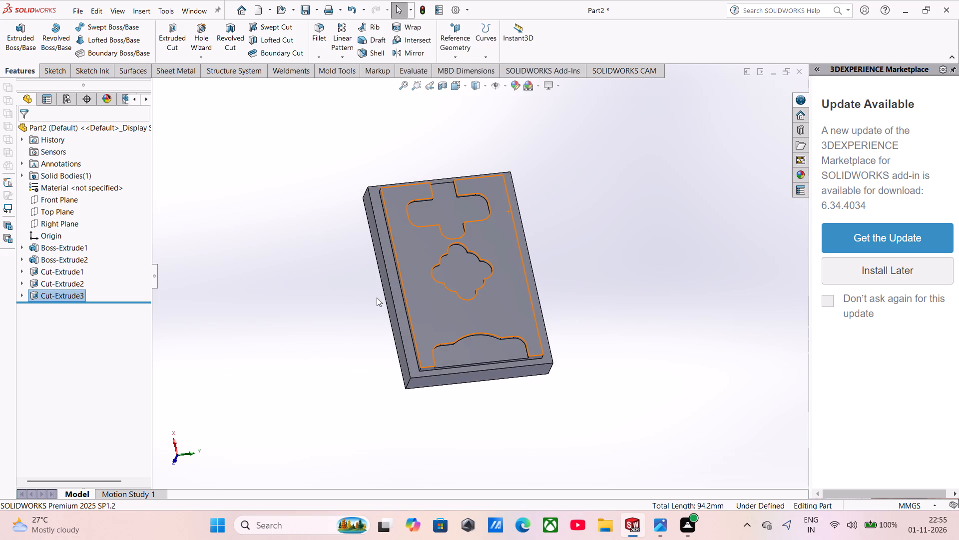
scroll(449, 160, down, 2)
middle_drag(334, 352, 330, 350)
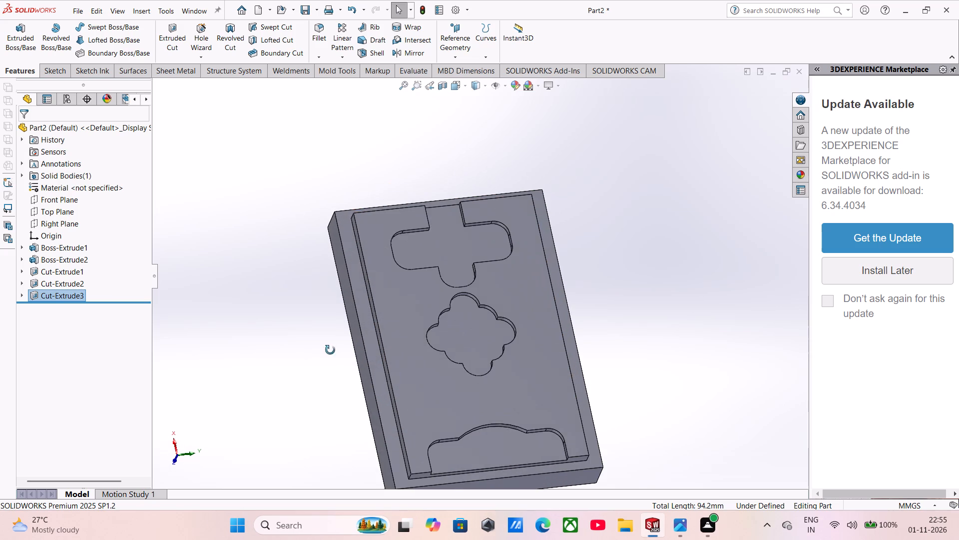
middle_drag(330, 350, 357, 262)
scroll(327, 278, up, 1)
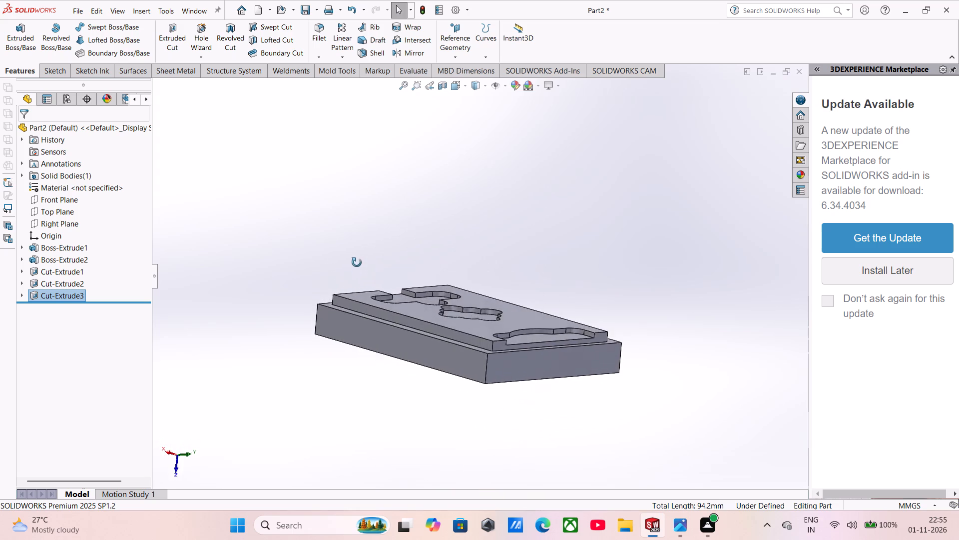
middle_drag(357, 262, 349, 295)
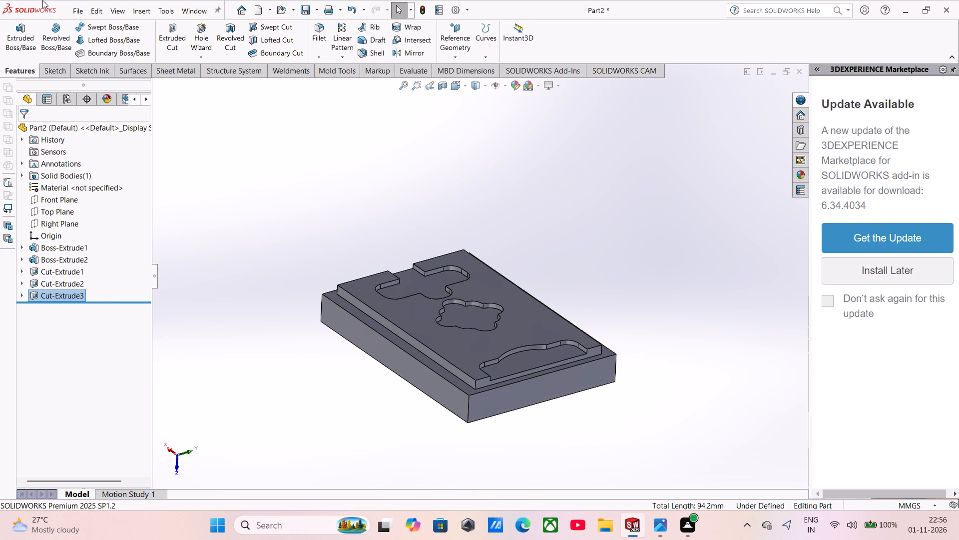
click(80, 4)
click(114, 139)
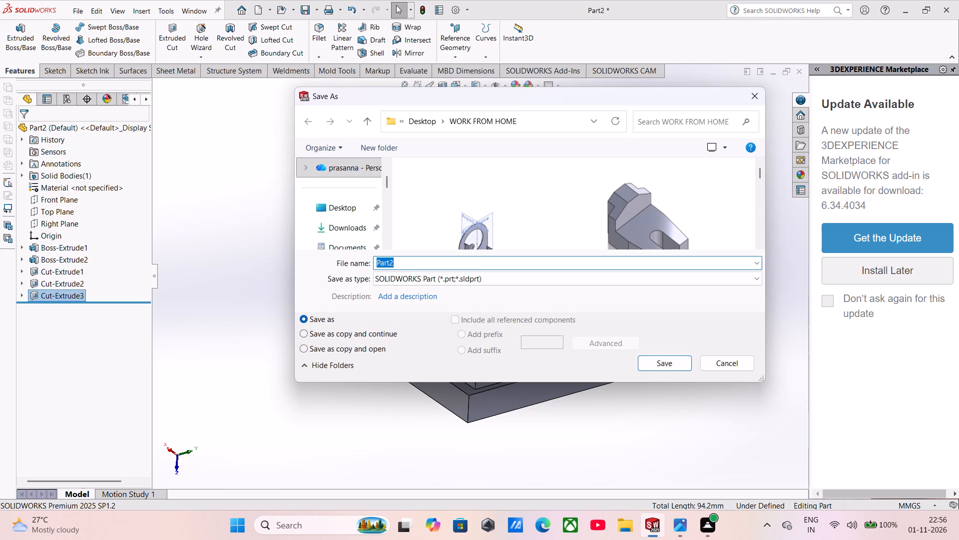
key(7)
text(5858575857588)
click(659, 365)
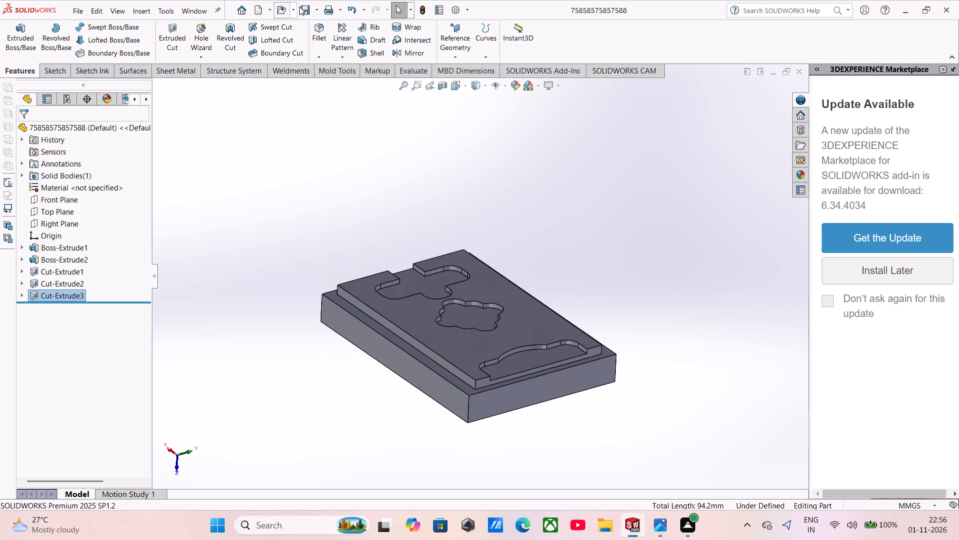
click(324, 6)
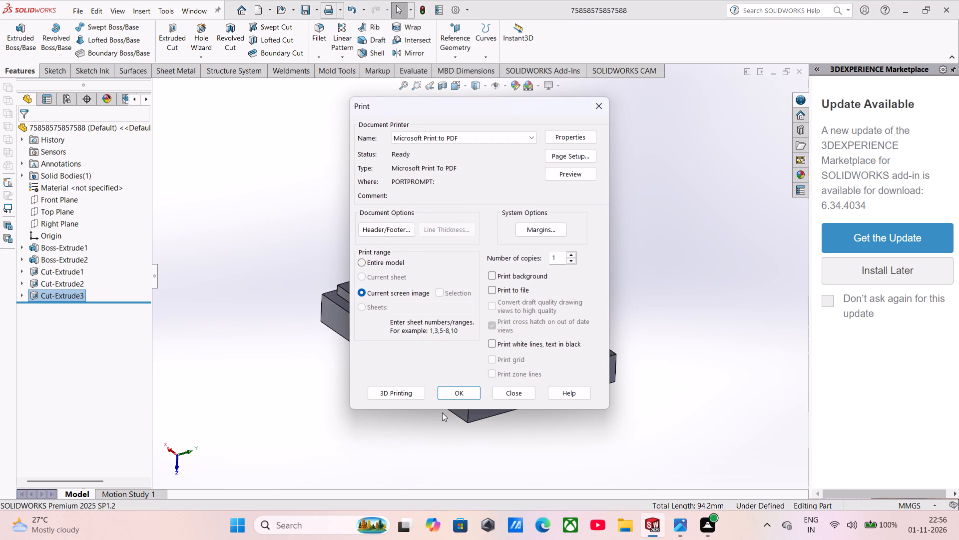
click(471, 395)
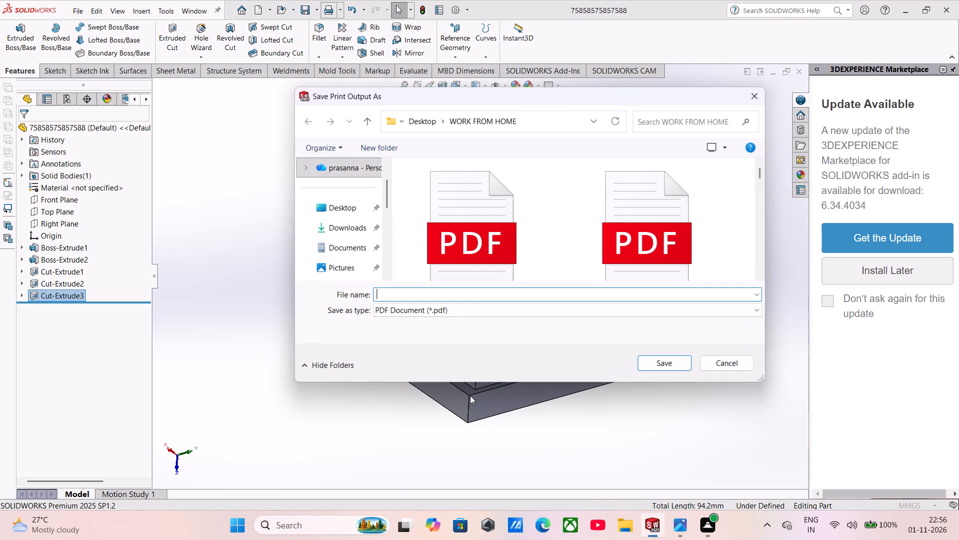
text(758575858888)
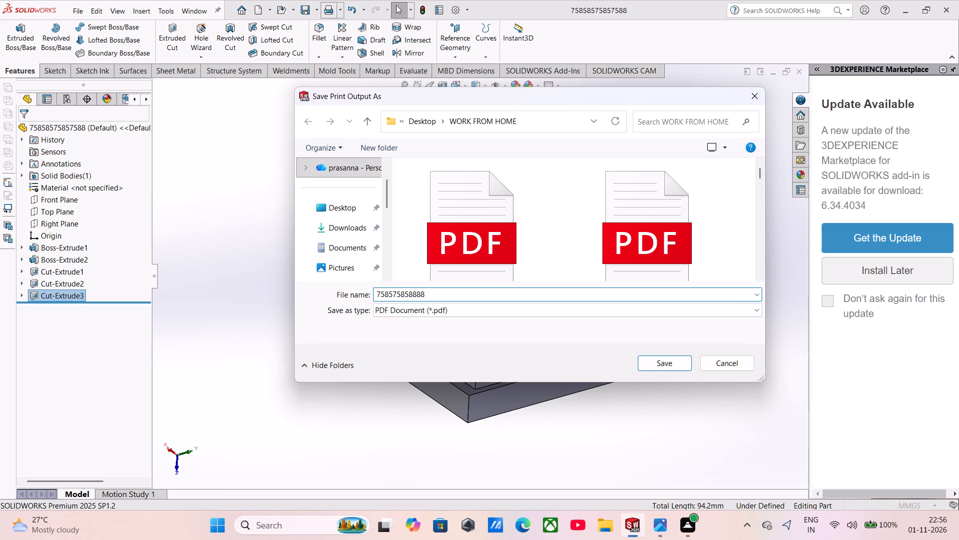
click(655, 359)
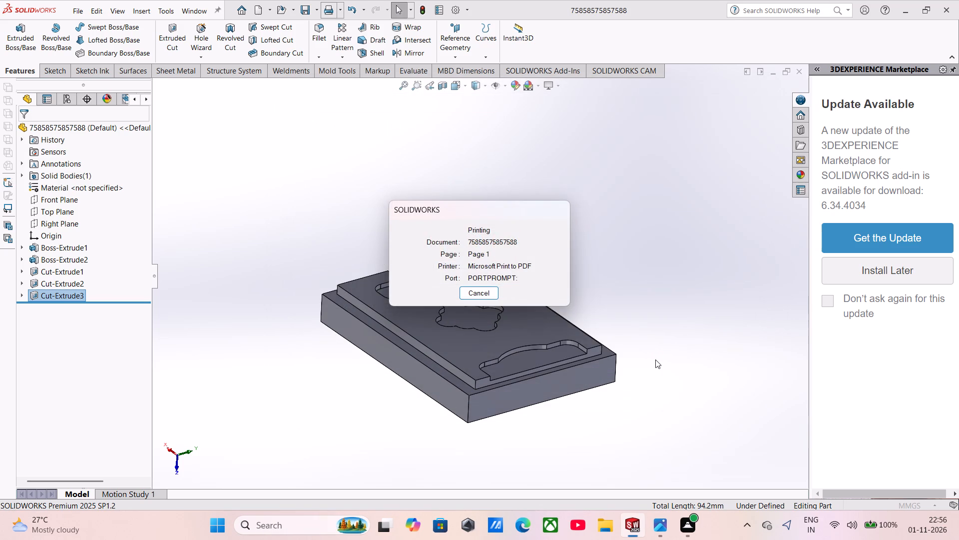